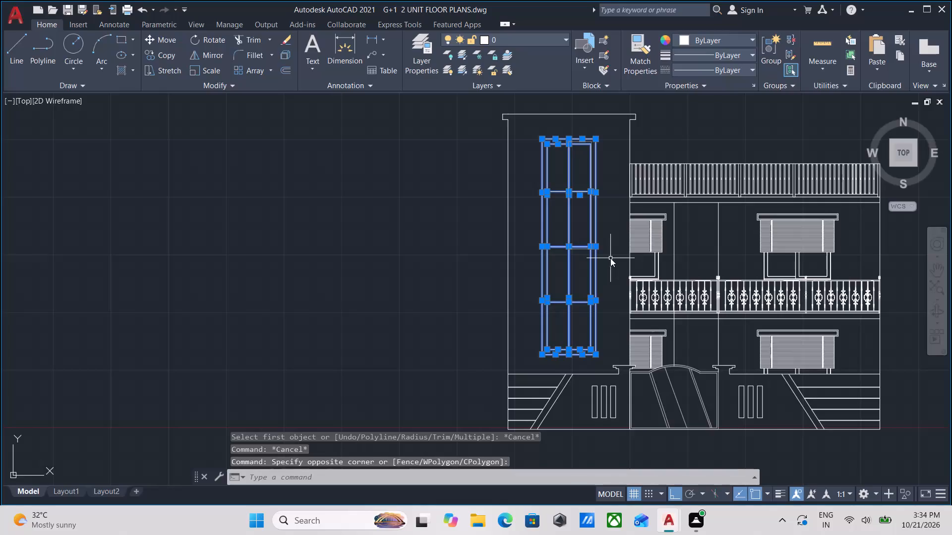
Group the selected lines of the tall block's vertical feature.
key("Return")
Draw a diagonal mitre line joining the outer and inner top-left corners of the vertical feature's frame, with Ortho off.
middle_click_drag(591, 263, 595, 293)
scroll(541, 174, "up", 1)
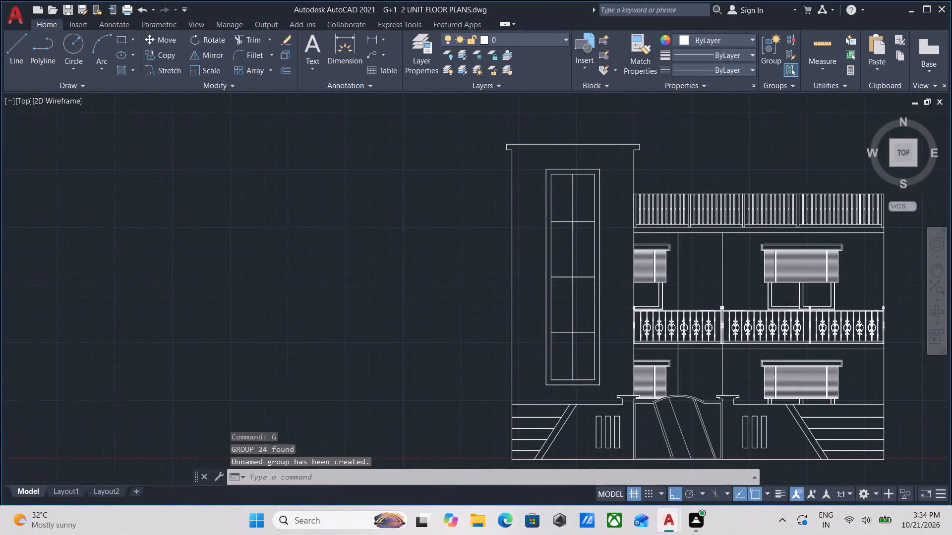
scroll(540, 172, "up", 1)
middle_click_drag(531, 177, 530, 202)
key("l")
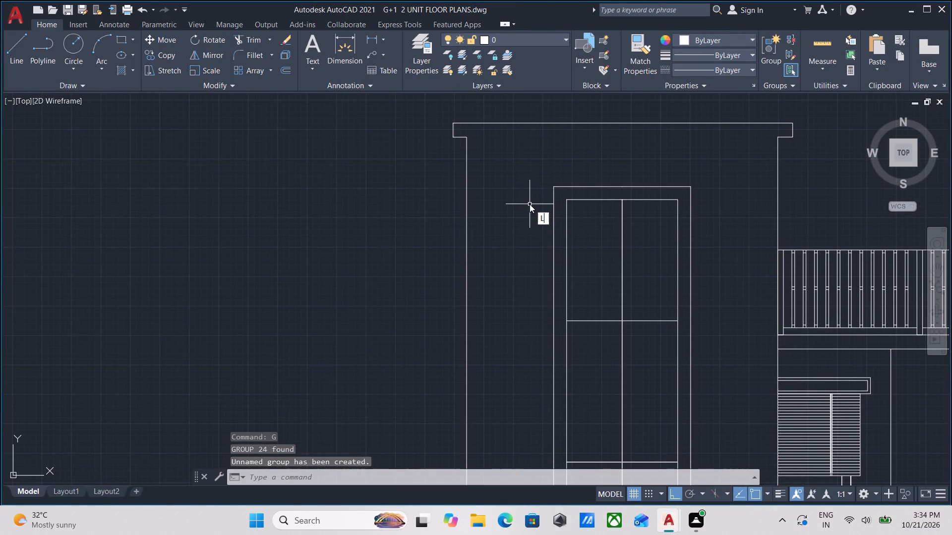
key("Return")
scroll(555, 192, "up", 3)
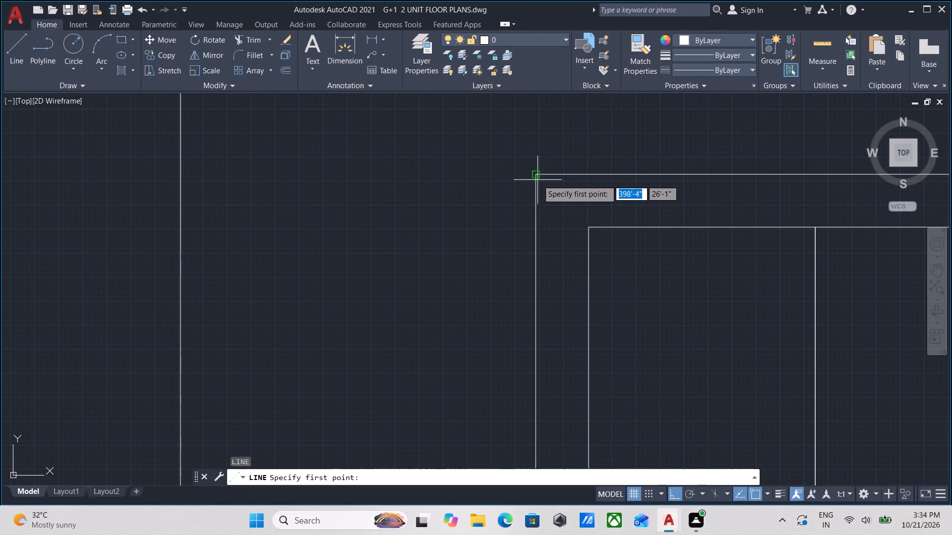
left_click(538, 175)
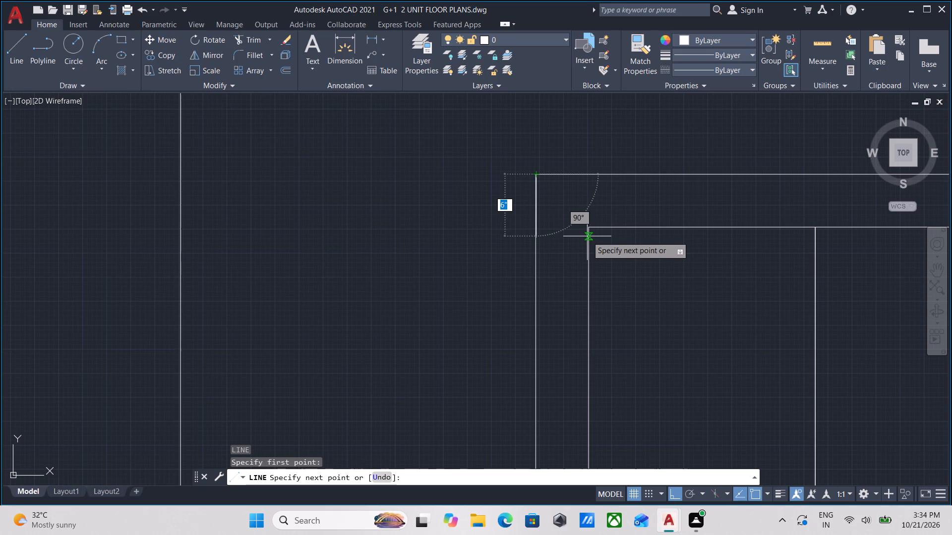
key("F8")
left_click(588, 229)
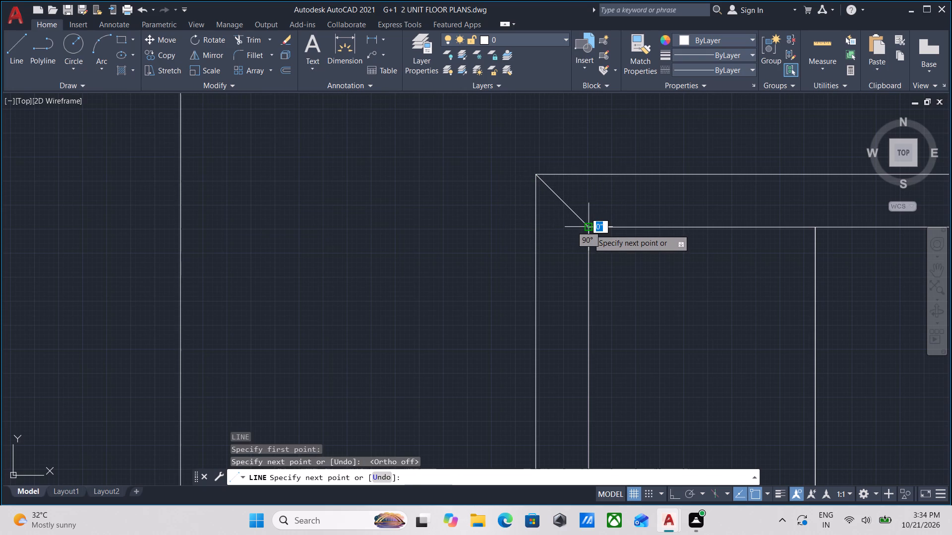
key("Escape")
Draw a diagonal mitre line joining the outer and inner top-right corners of the vertical feature's frame.
scroll(675, 269, "down", 5)
scroll(719, 311, "down", 1)
middle_click_drag(719, 311, 706, 276)
scroll(696, 238, "up", 2)
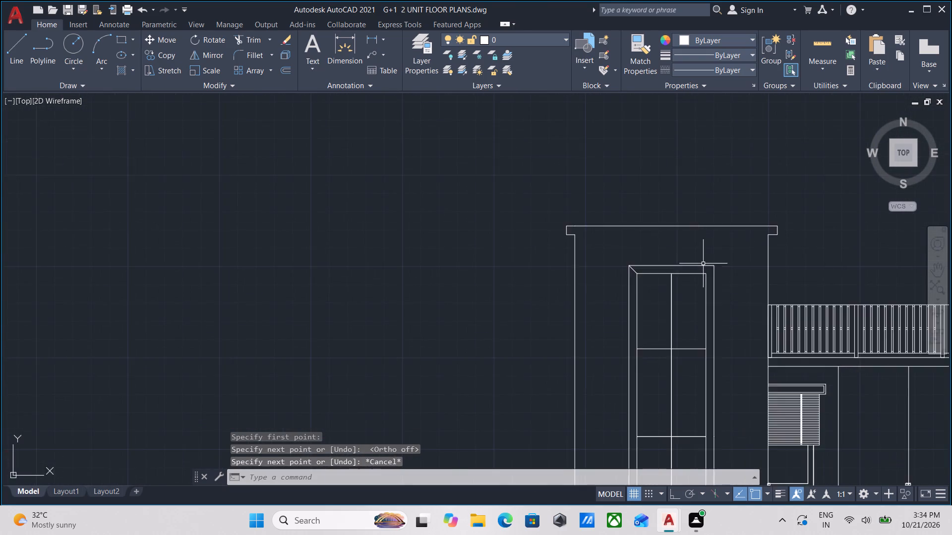
scroll(704, 276, "up", 2)
key("l")
key("Return")
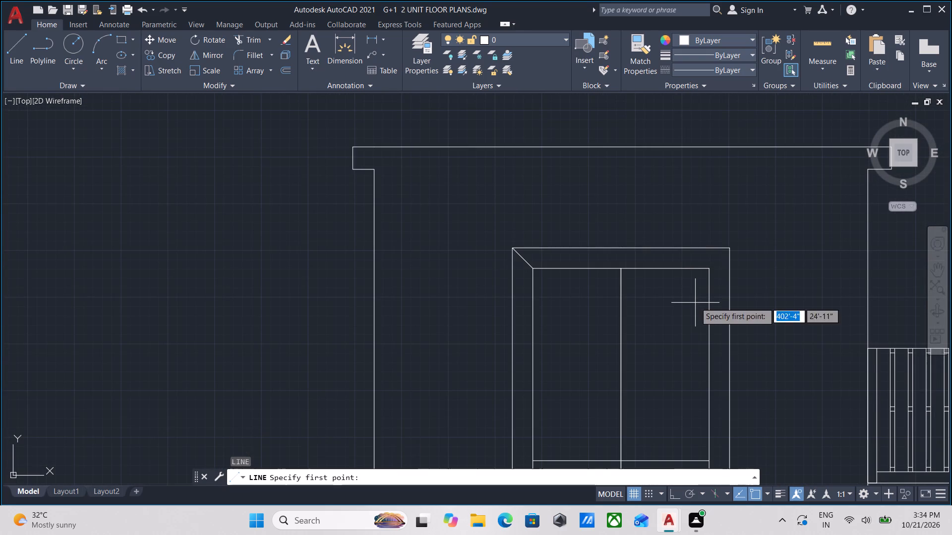
scroll(710, 261, "up", 2)
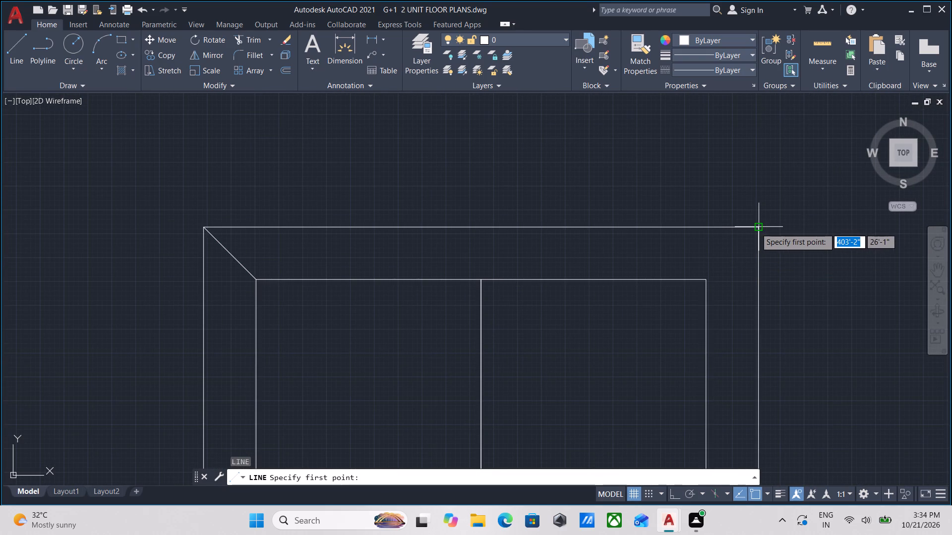
left_click(756, 228)
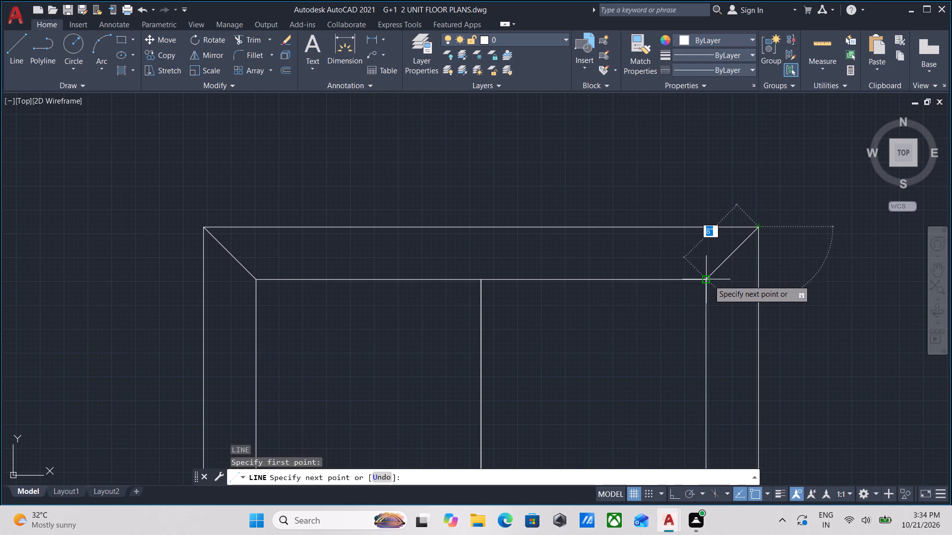
left_click(708, 280)
key("Escape")
Draw a diagonal mitre line joining the inner and outer bottom-left corners of the vertical feature's frame.
scroll(708, 280, "down", 5)
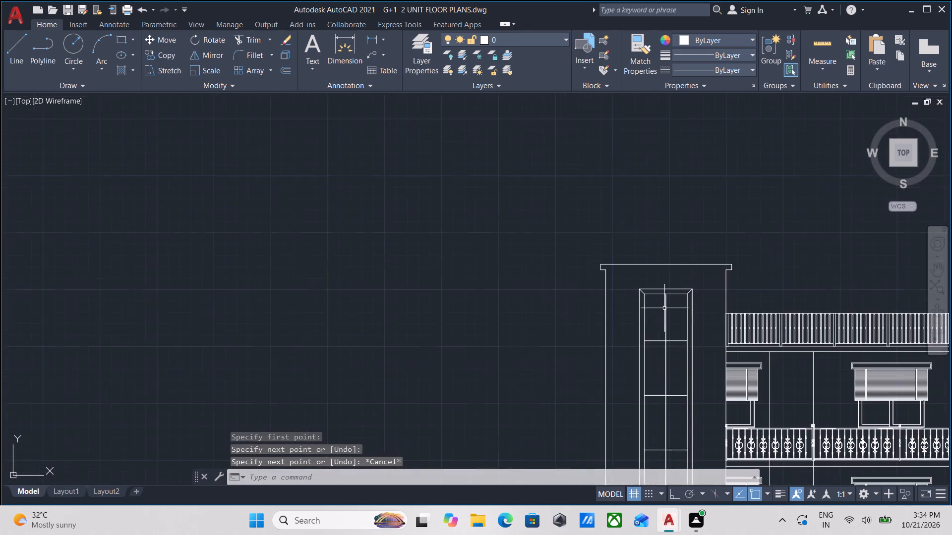
middle_click_drag(663, 305, 670, 231)
middle_click_drag(674, 321, 680, 281)
middle_click_drag(685, 362, 693, 338)
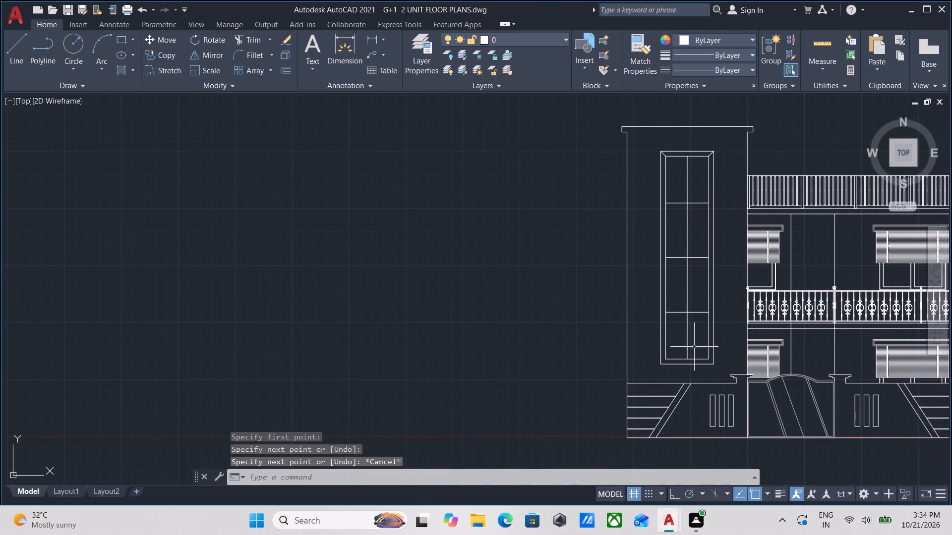
scroll(690, 358, "down", 1)
middle_click_drag(687, 362, 688, 347)
scroll(673, 364, "up", 3)
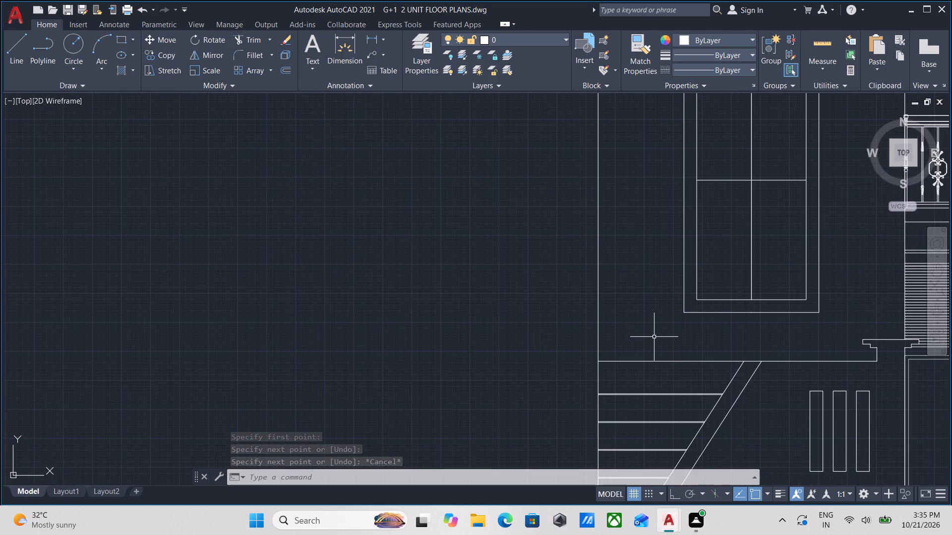
key("l")
key("Return")
scroll(709, 305, "up", 2)
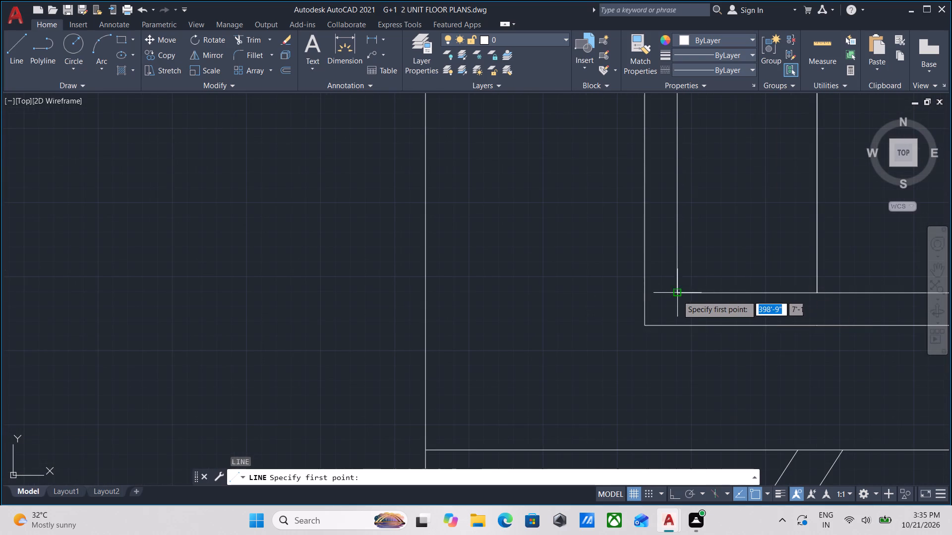
left_click(675, 293)
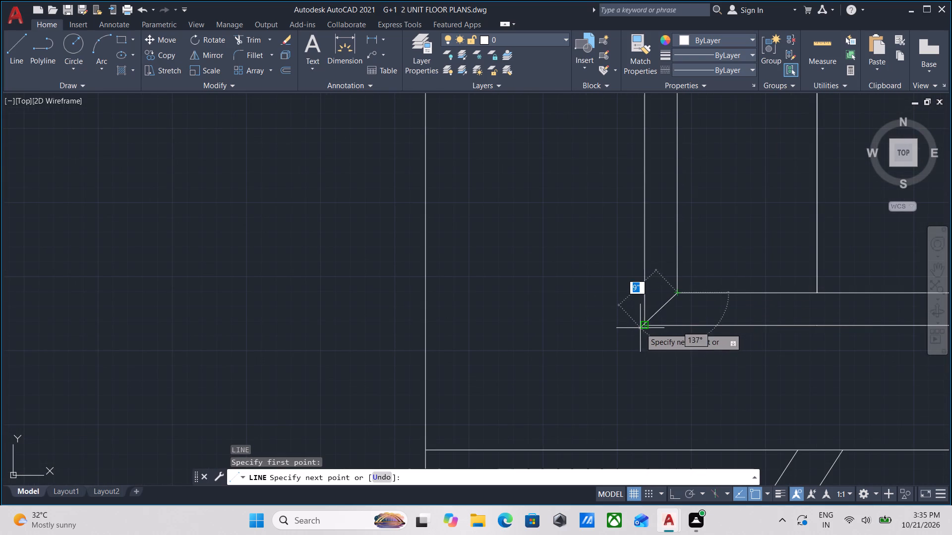
left_click(648, 324)
key("Escape")
Draw a diagonal mitre line joining the inner and outer bottom-right corners of the vertical feature's frame.
scroll(655, 317, "down", 4)
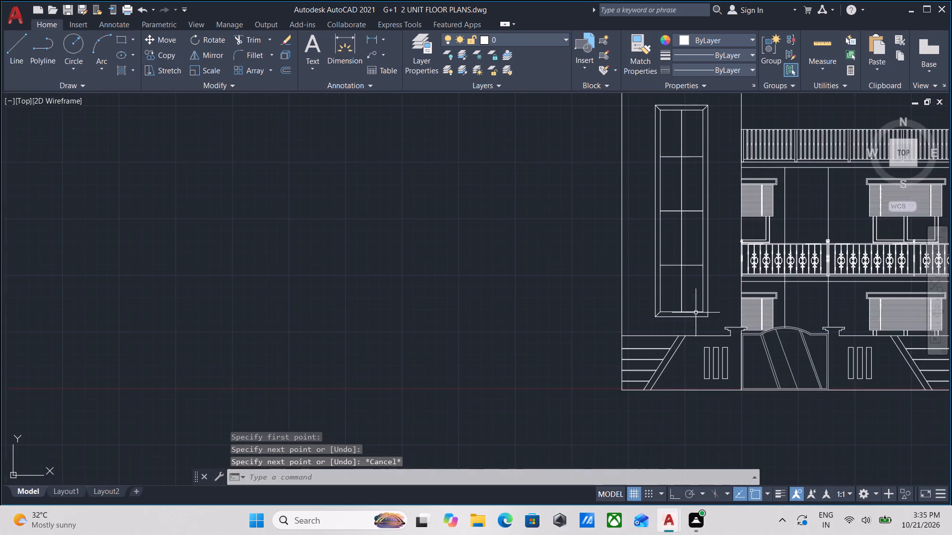
middle_click_drag(699, 311, 610, 315)
scroll(628, 315, "up", 2)
key("l")
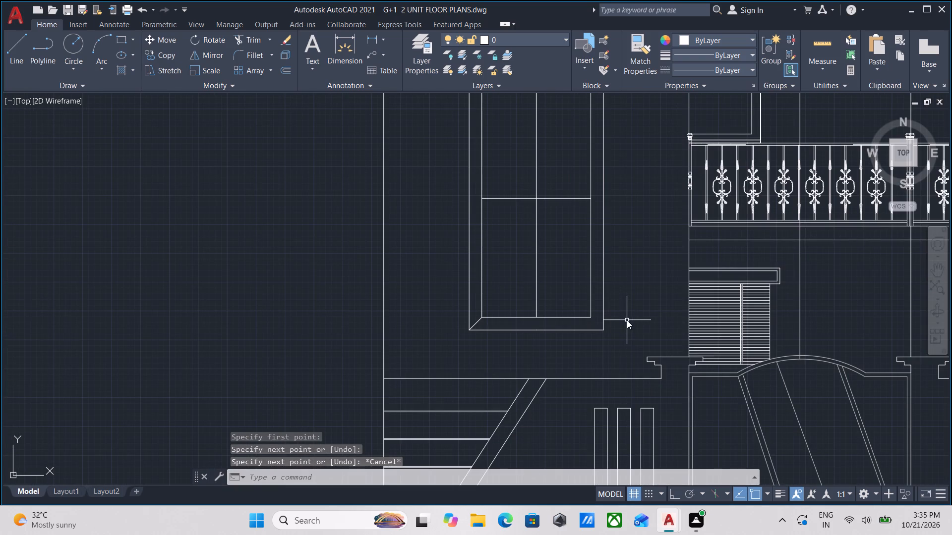
key("Return")
scroll(598, 314, "up", 2)
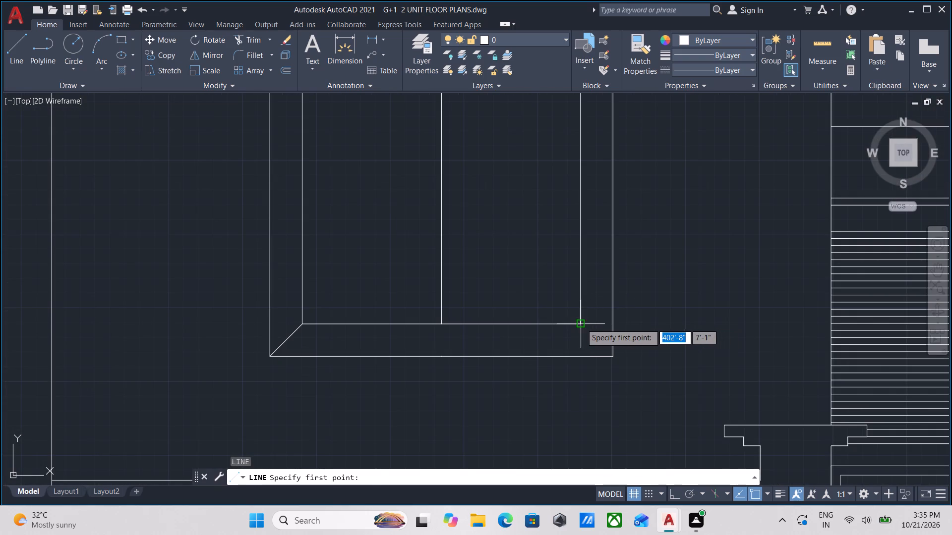
left_click(581, 323)
left_click(613, 358)
scroll(613, 357, "down", 3)
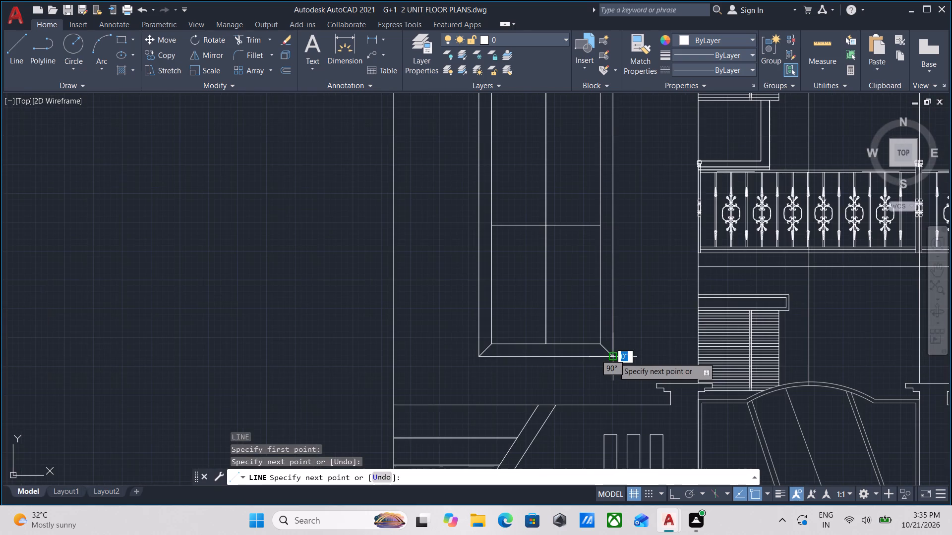
key("Escape")
Review the whole front elevation, examining the tall block, its framed vertical feature and the adjoining balconies and gate.
scroll(613, 357, "down", 3)
middle_click_drag(624, 355, 548, 353)
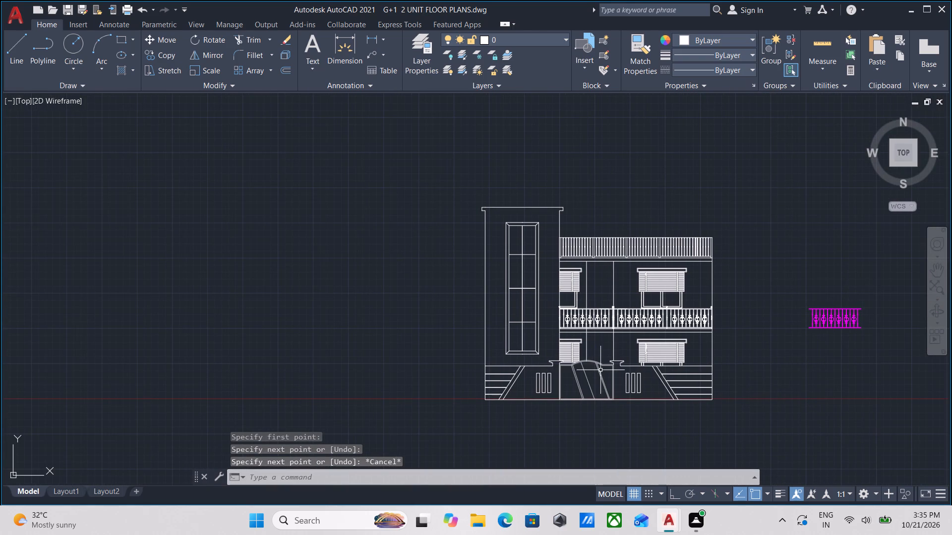
scroll(701, 420, "up", 2)
middle_click_drag(608, 403, 655, 474)
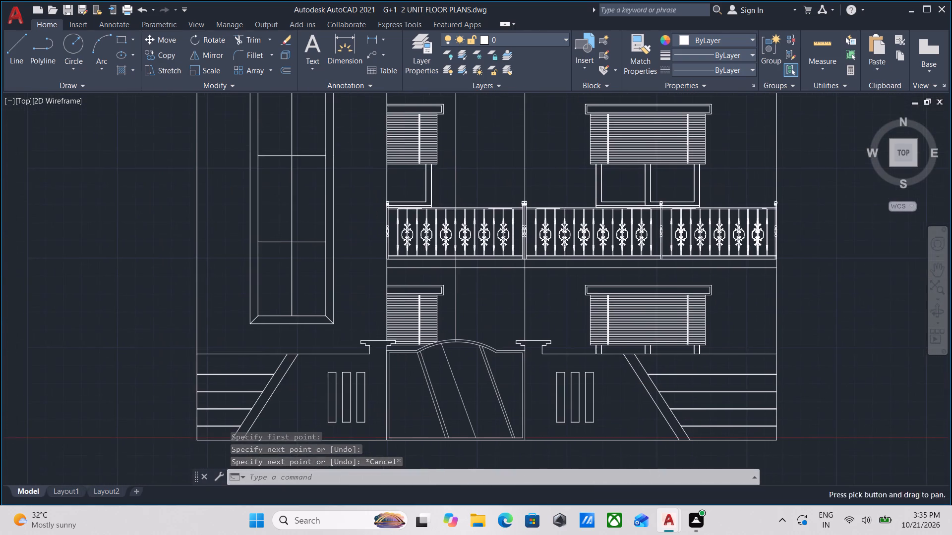
scroll(624, 437, "down", 1)
middle_click_drag(622, 436, 627, 475)
scroll(578, 402, "down", 1)
middle_click_drag(578, 402, 585, 431)
scroll(547, 362, "up", 3)
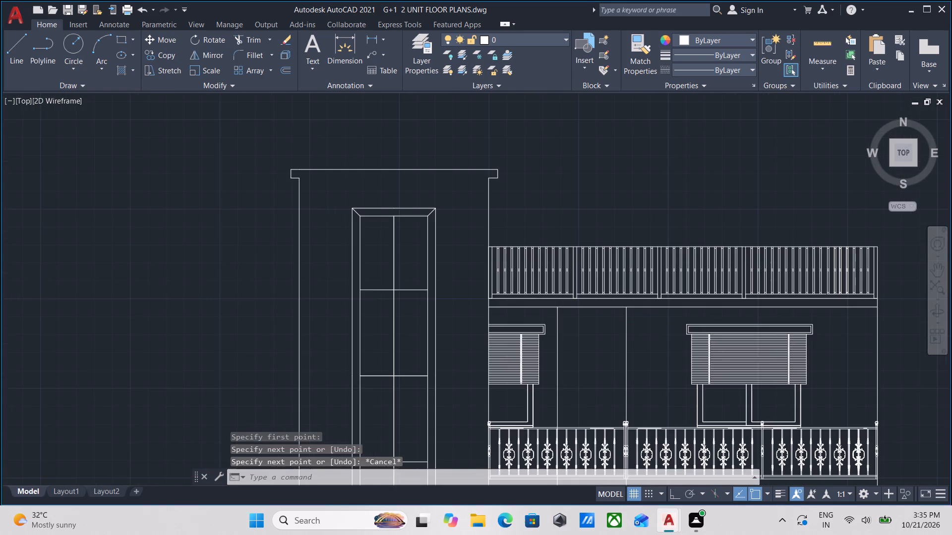
scroll(555, 358, "down", 2)
middle_click_drag(549, 364, 508, 382)
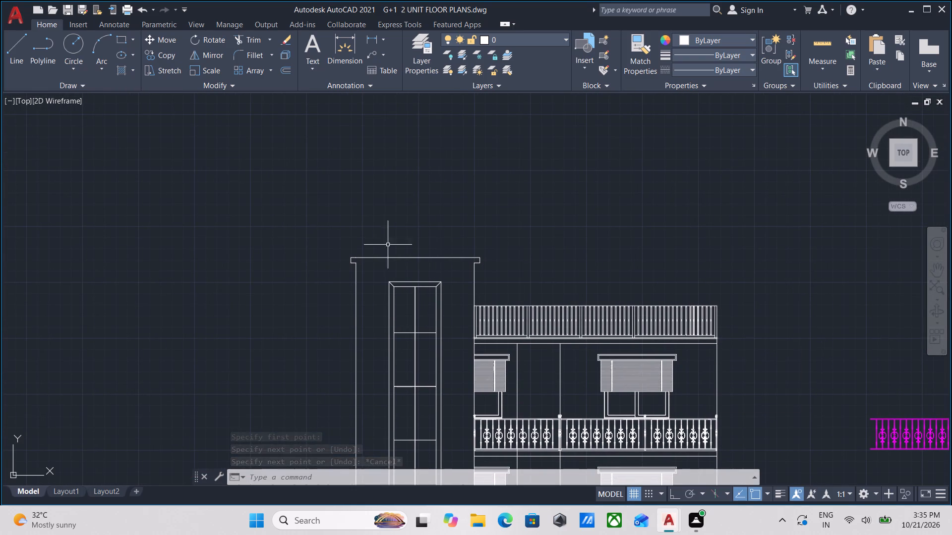
scroll(425, 269, "up", 1)
middle_click_drag(427, 269, 484, 275)
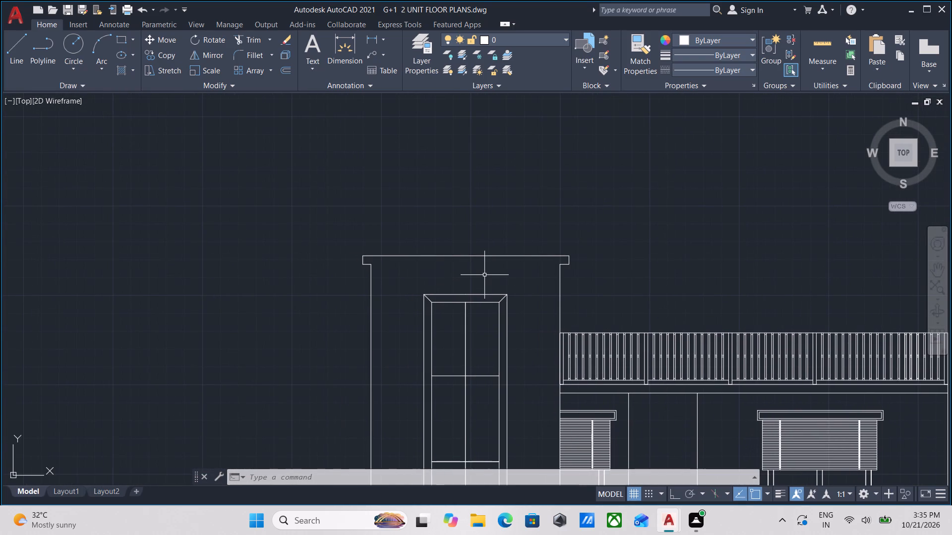
scroll(484, 275, "down", 1)
middle_click_drag(484, 275, 489, 230)
middle_click_drag(490, 280, 514, 225)
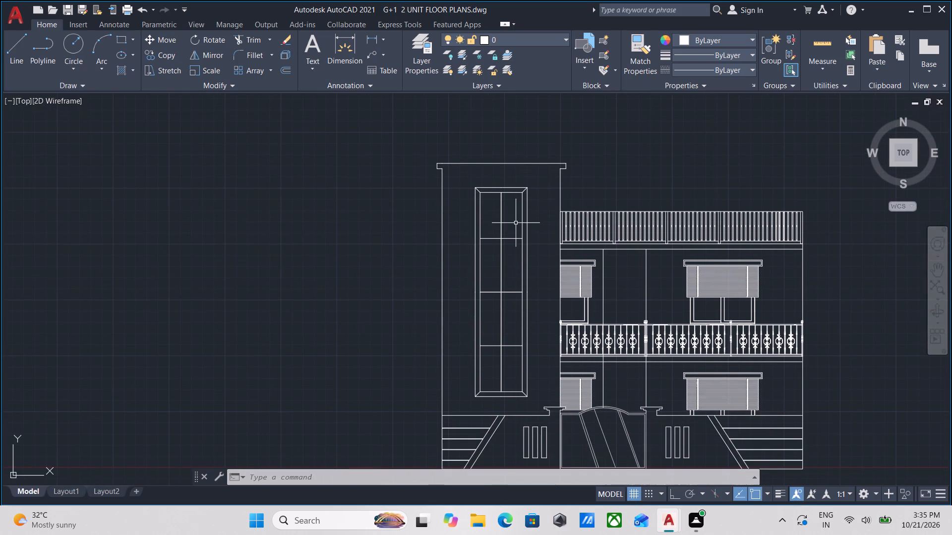
scroll(515, 223, "down", 1)
middle_click_drag(515, 225, 534, 218)
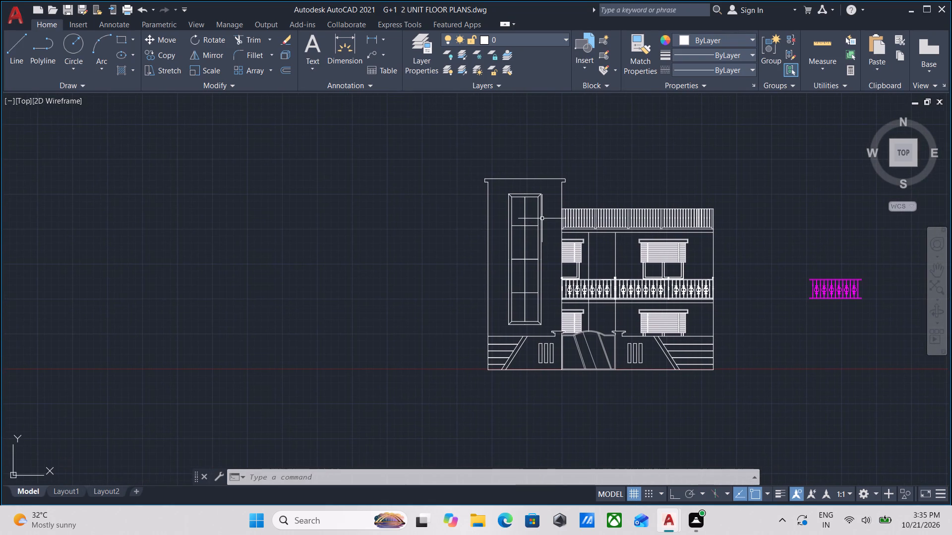
scroll(540, 301, "up", 2)
middle_click_drag(561, 289, 561, 314)
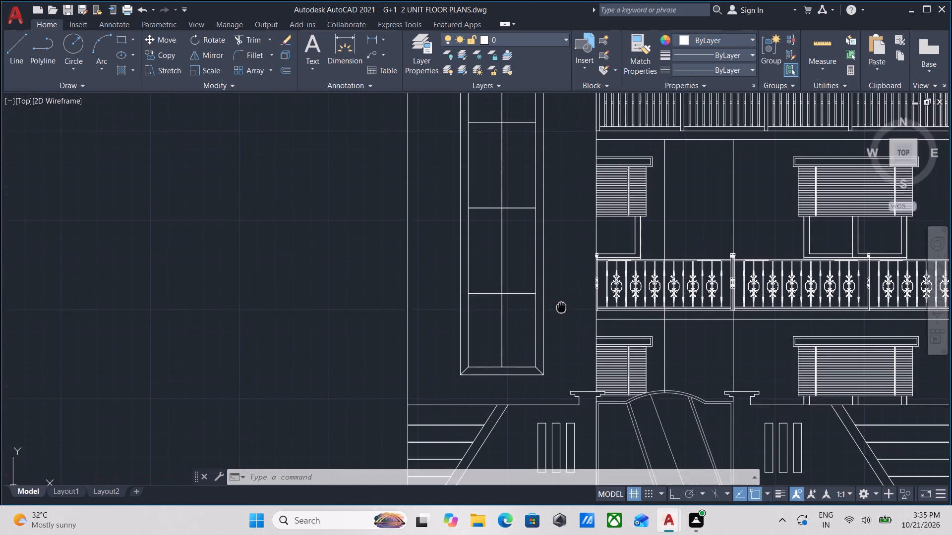
middle_click_drag(561, 314, 555, 345)
scroll(555, 349, "down", 1)
middle_click_drag(555, 347, 536, 337)
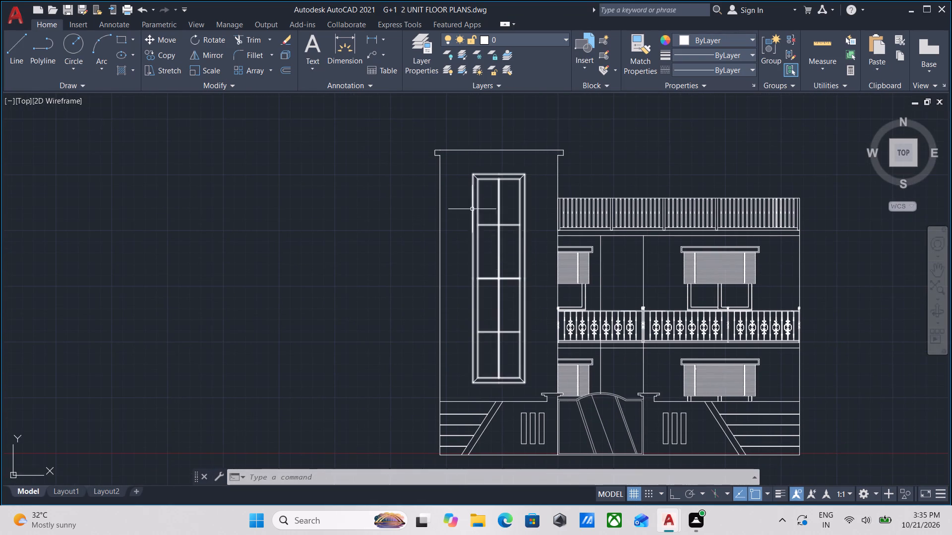
middle_click_drag(471, 216, 457, 294)
scroll(580, 218, "up", 2)
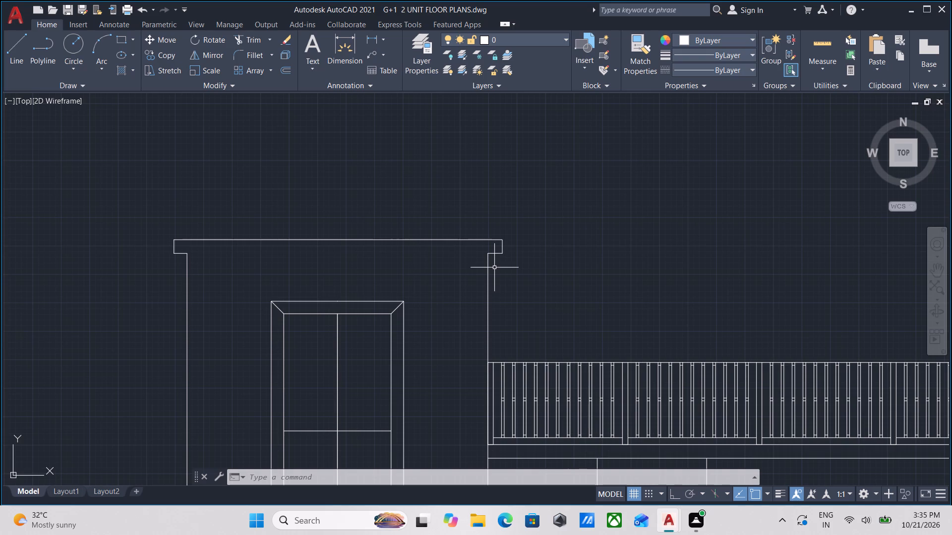
Draw a connected line from the first-floor balcony slab's bottom corner 6" into the tall block, up to the cap's underside, and along it.
middle_click_drag(469, 384, 530, 315)
middle_click_drag(536, 278, 538, 276)
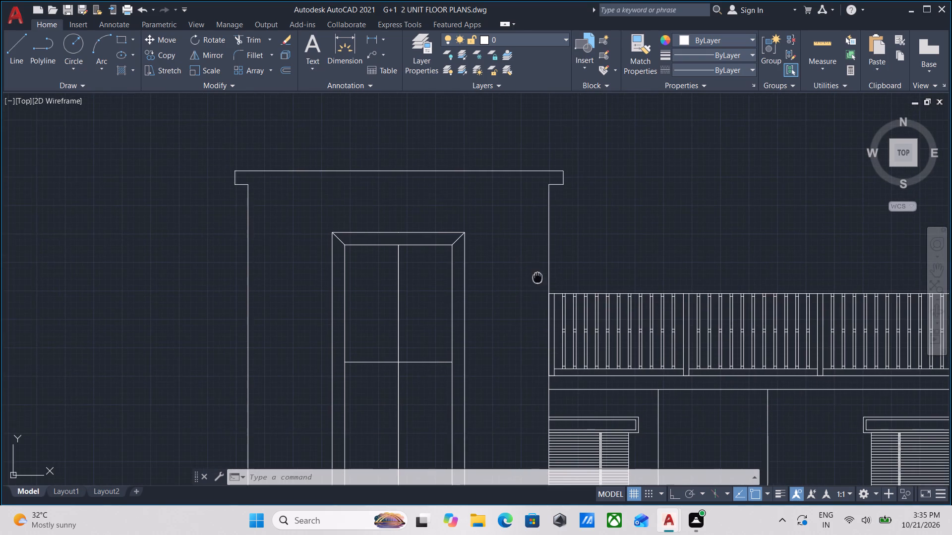
middle_click_drag(538, 276, 566, 234)
middle_click_drag(541, 286, 558, 222)
scroll(591, 333, "down", 1)
middle_click_drag(591, 333, 599, 214)
scroll(609, 379, "up", 1)
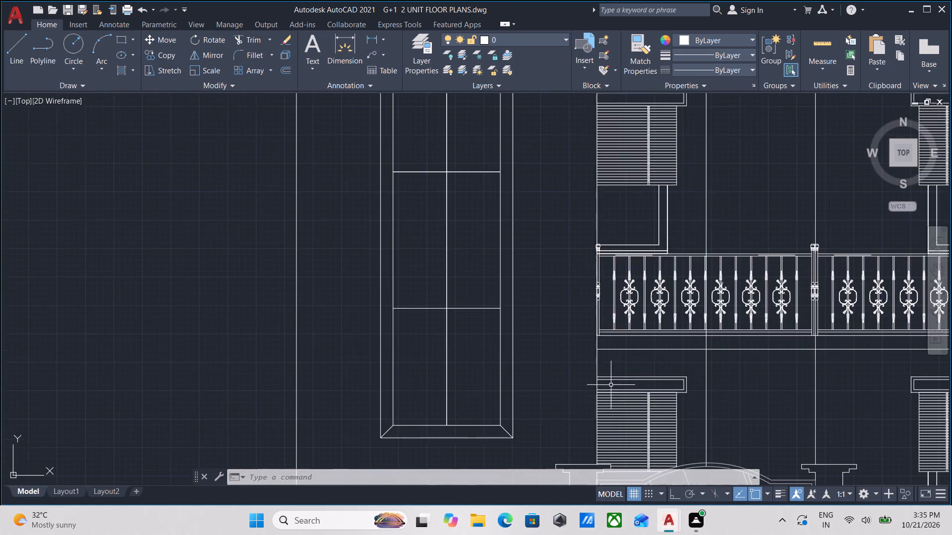
scroll(618, 346, "up", 2)
key("l")
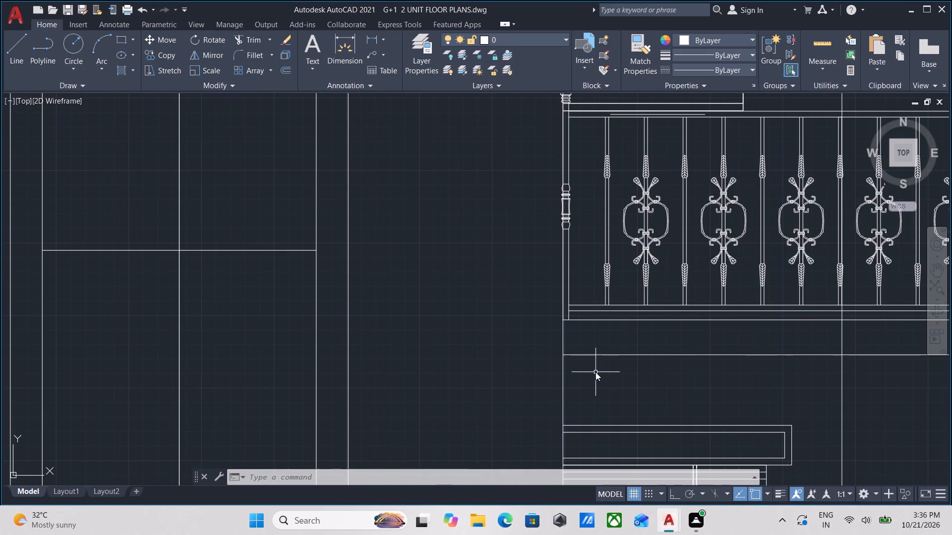
key("Return")
left_click(564, 356)
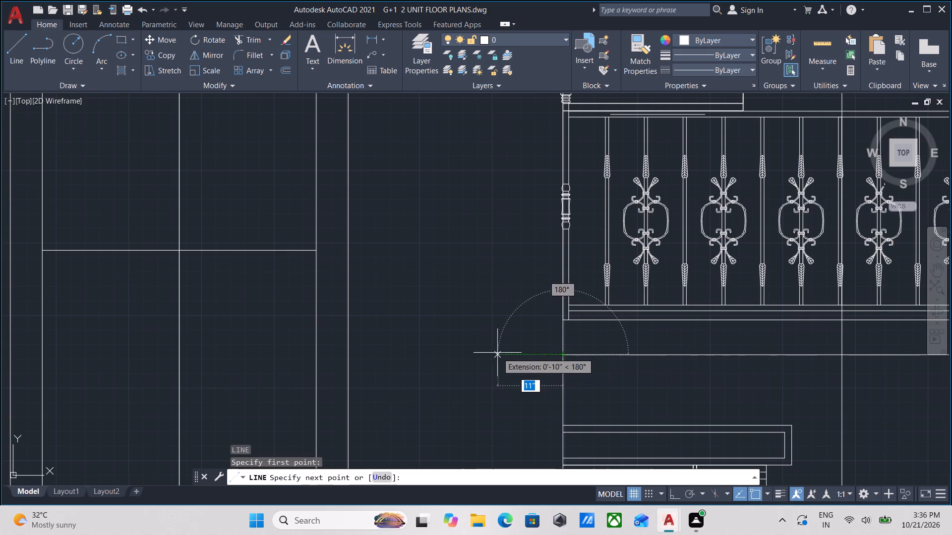
left_click(528, 354)
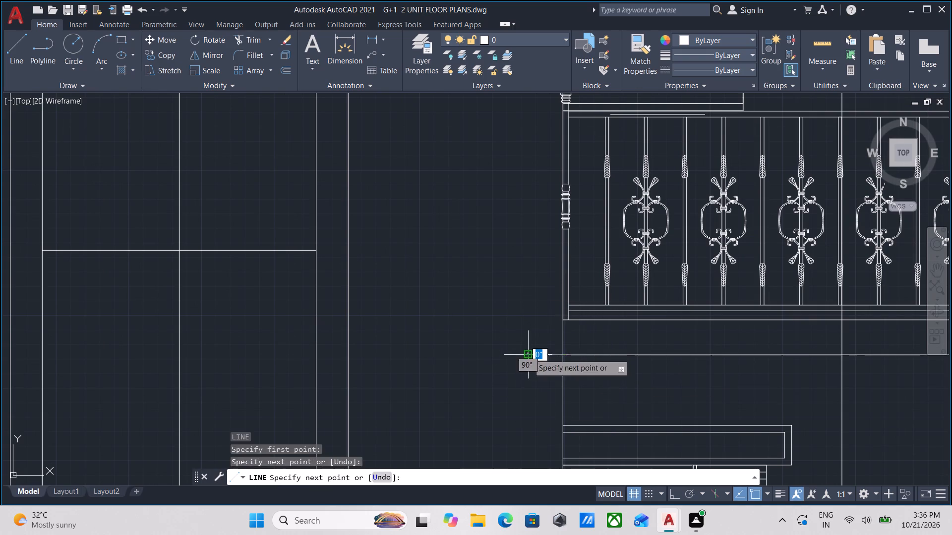
middle_click_drag(527, 226, 481, 345)
scroll(516, 196, "down", 2)
middle_click_drag(493, 193, 507, 307)
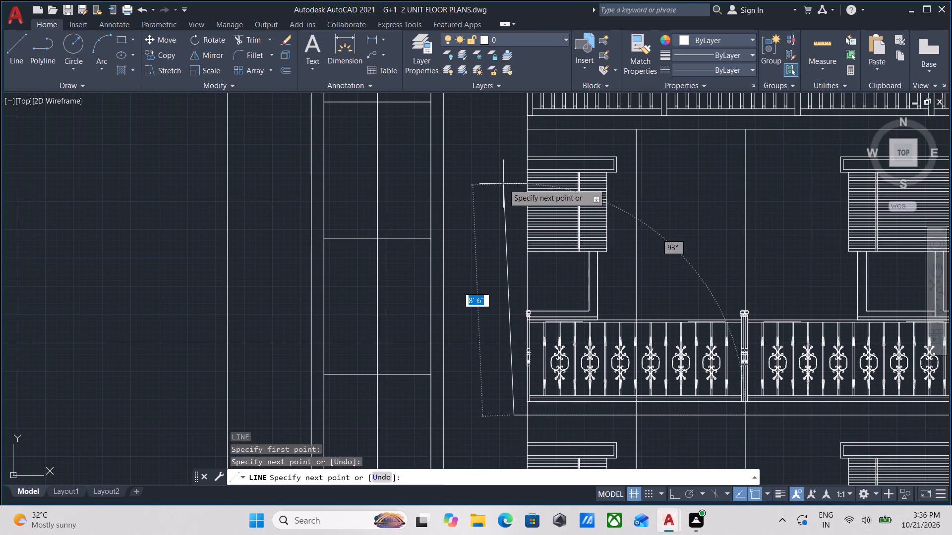
key("F8")
middle_click_drag(503, 183, 504, 266)
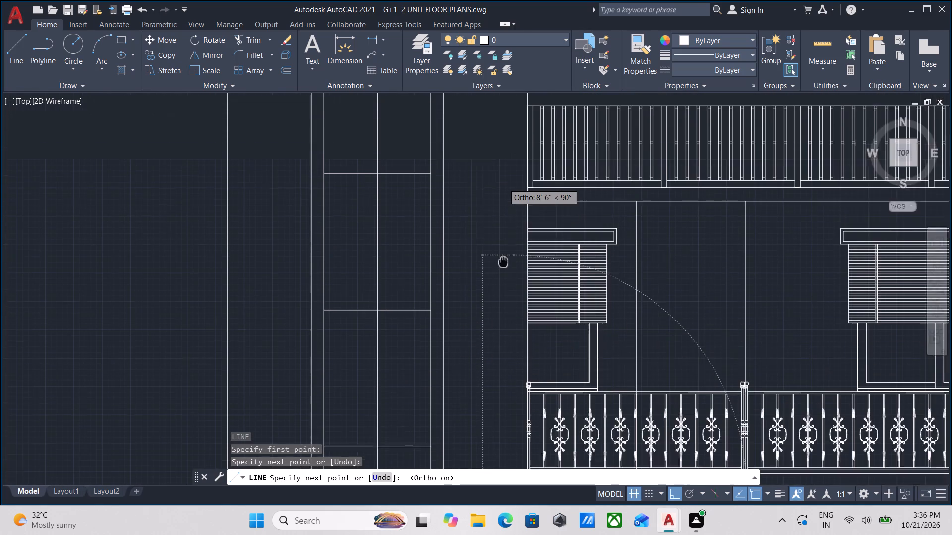
middle_click_drag(504, 266, 506, 270)
middle_click_drag(511, 184, 502, 250)
scroll(505, 180, "down", 1)
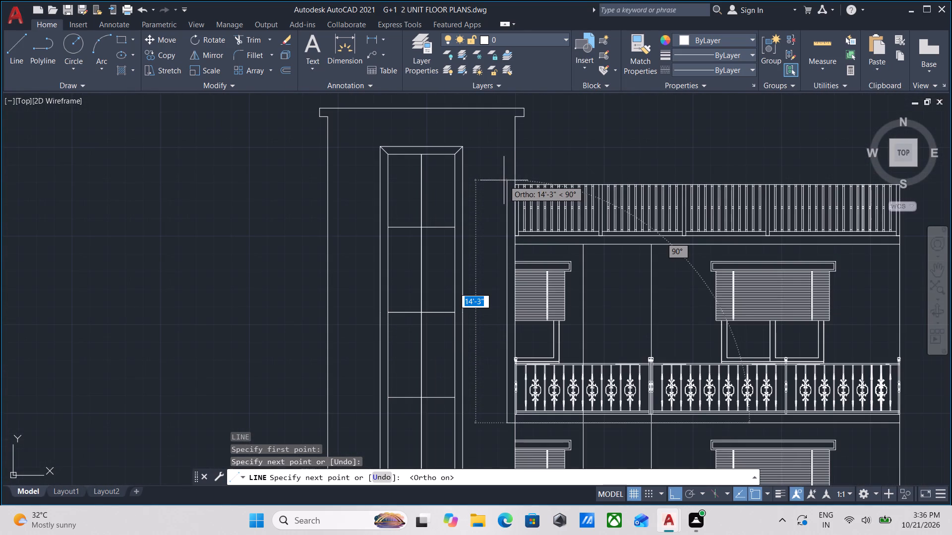
middle_click_drag(502, 180, 504, 212)
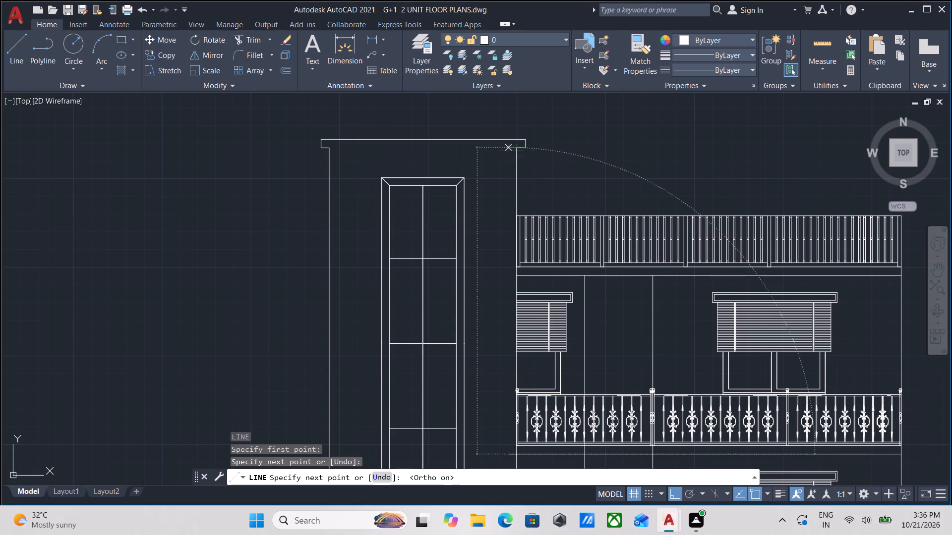
left_click(510, 151)
middle_click_drag(396, 157, 427, 160)
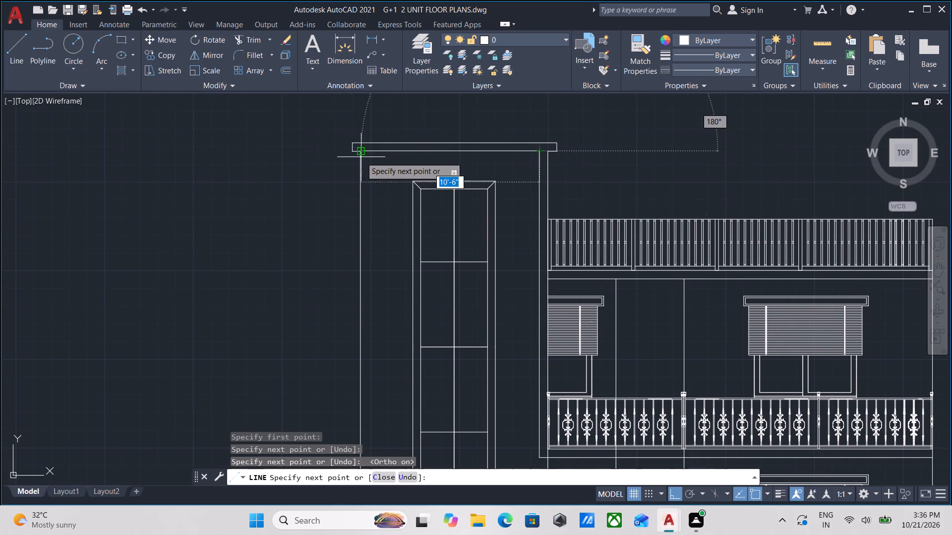
left_click(361, 156)
key("Escape")
Trim the tall block's edge line where it crosses the first-floor balcony slab, between the railing base and the slab's bottom line.
scroll(507, 269, "down", 2)
middle_click_drag(534, 289, 548, 247)
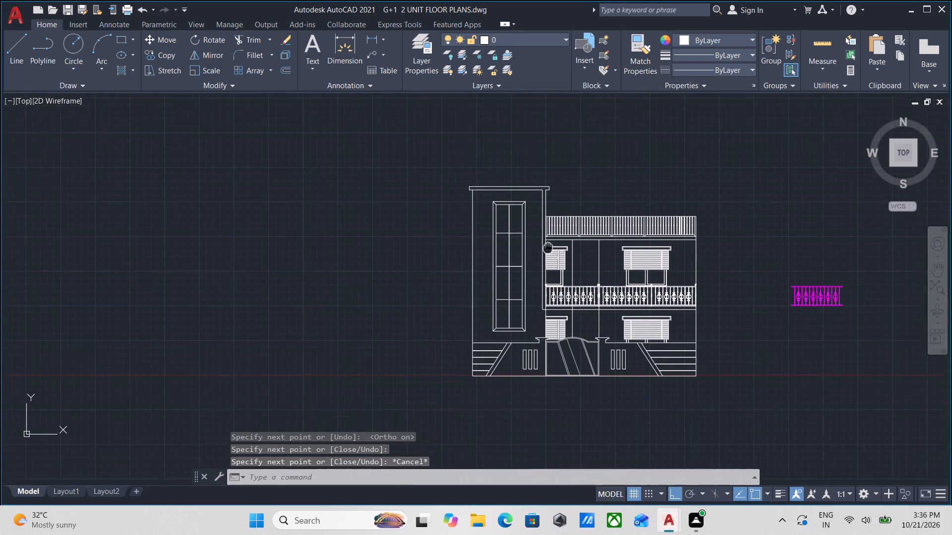
scroll(555, 322, "up", 2)
scroll(509, 269, "up", 2)
scroll(574, 284, "up", 2)
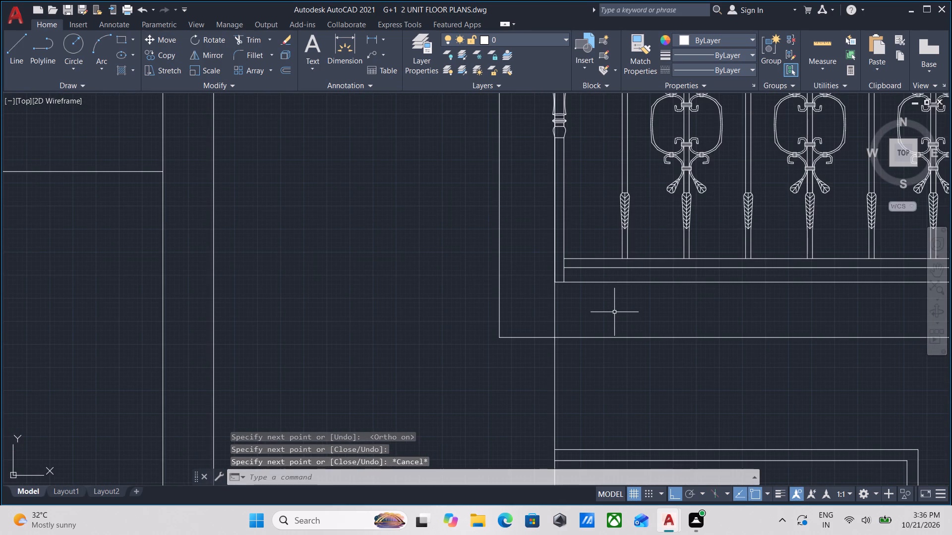
type("TR")
key("Return")
left_click(614, 312)
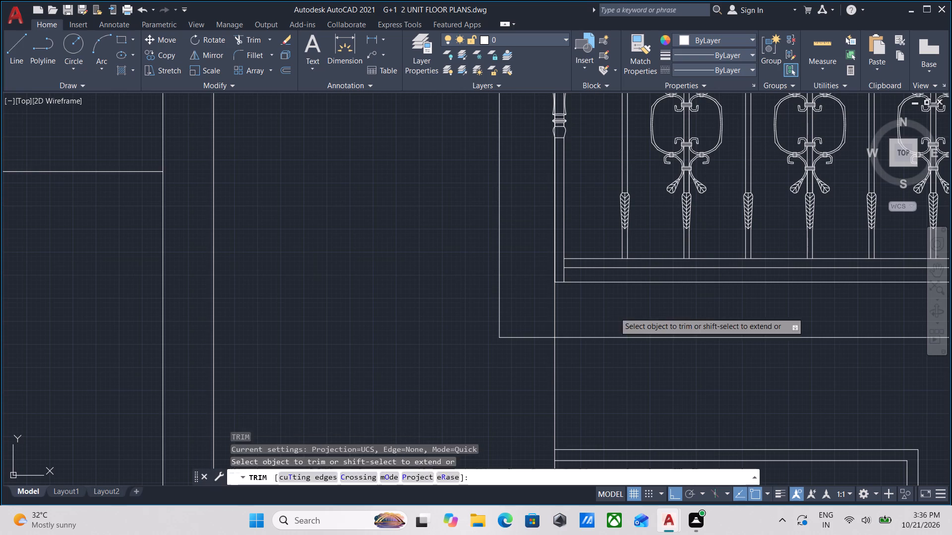
left_click(538, 316)
key("Escape")
Review the front elevation, examining the tall block's new border line, the framed feature, the balconies and the gate.
scroll(549, 321, "down", 5)
middle_click_drag(674, 410, 675, 420)
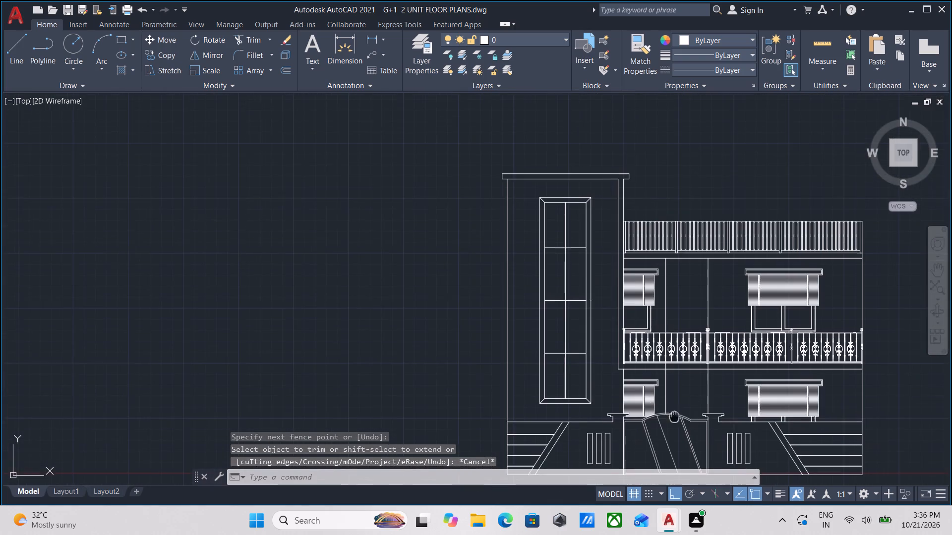
middle_click_drag(675, 420, 675, 429)
middle_click_drag(627, 336, 677, 321)
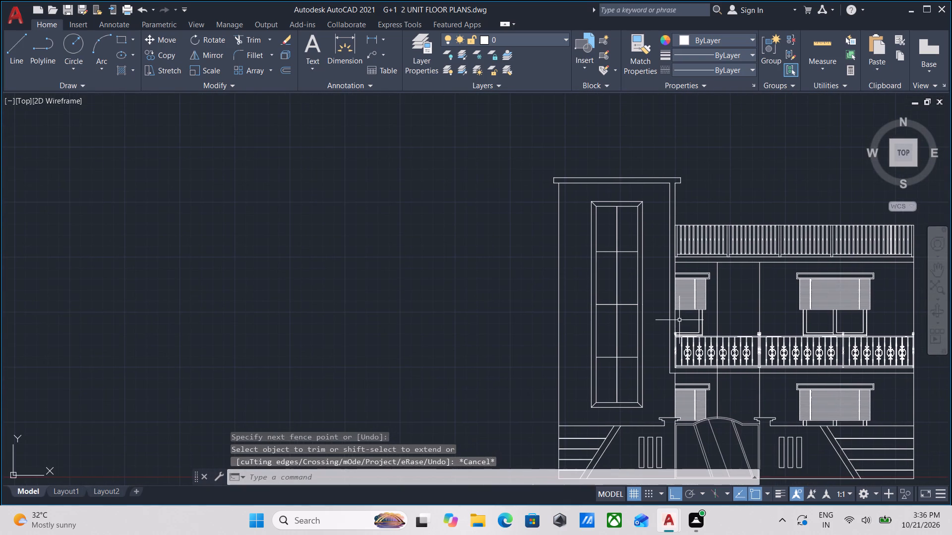
scroll(672, 320, "down", 1)
middle_click_drag(672, 320, 687, 298)
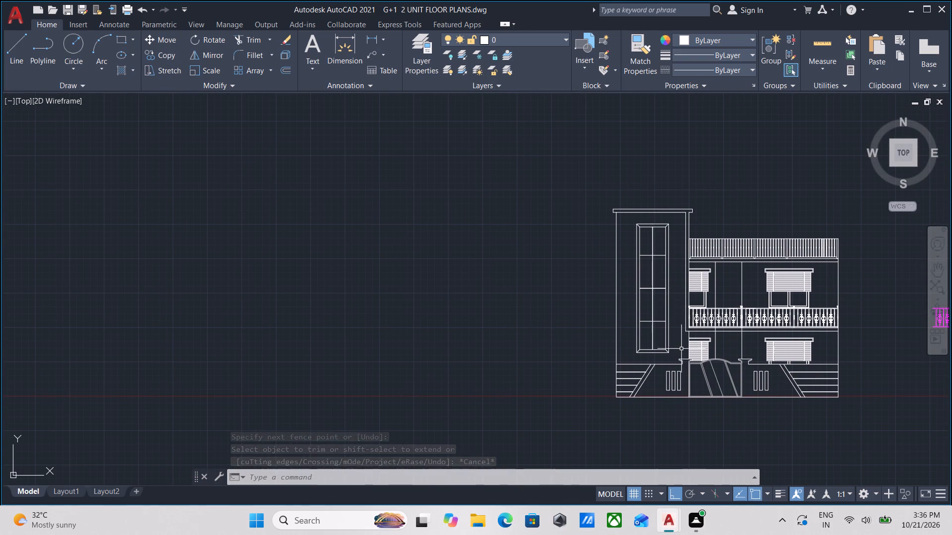
middle_click_drag(681, 349, 597, 330)
scroll(570, 331, "up", 2)
middle_click_drag(552, 347, 558, 369)
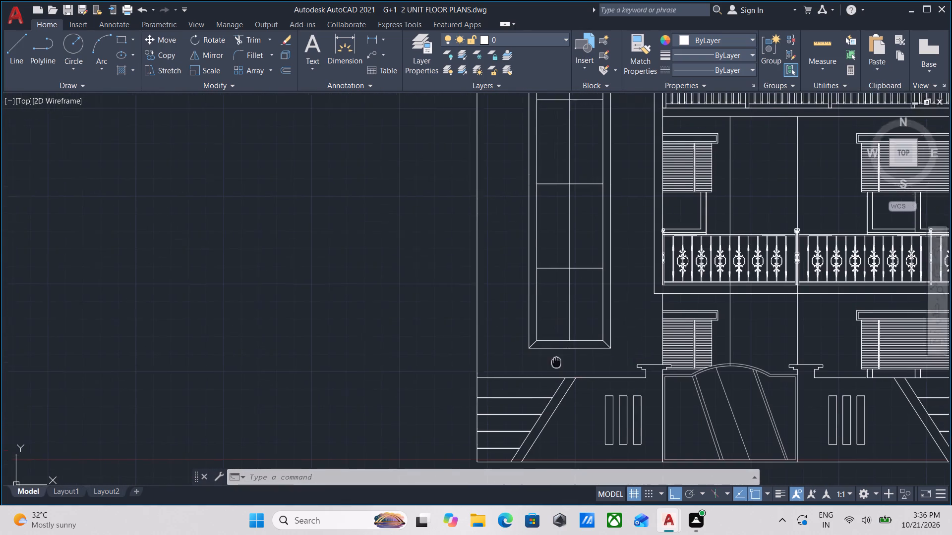
middle_click_drag(558, 369, 566, 406)
scroll(592, 362, "down", 1)
middle_click_drag(592, 362, 586, 394)
scroll(599, 377, "down", 1)
middle_click_drag(599, 377, 599, 315)
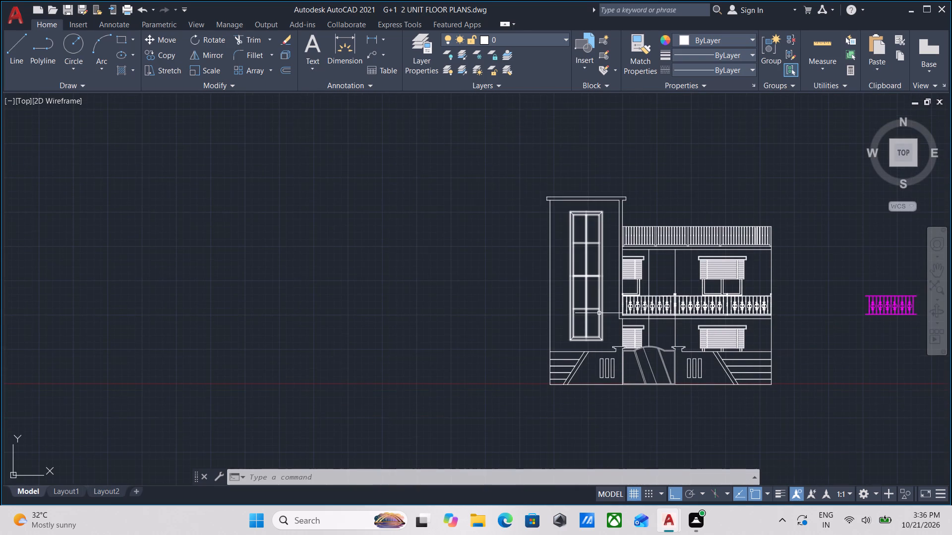
scroll(692, 388, "up", 1)
middle_click_drag(688, 386, 688, 375)
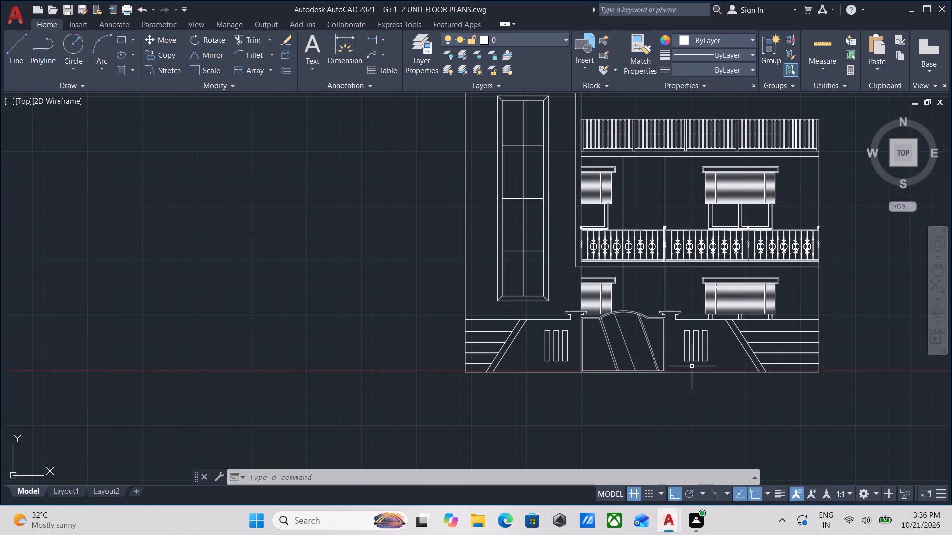
middle_click_drag(618, 390, 635, 372)
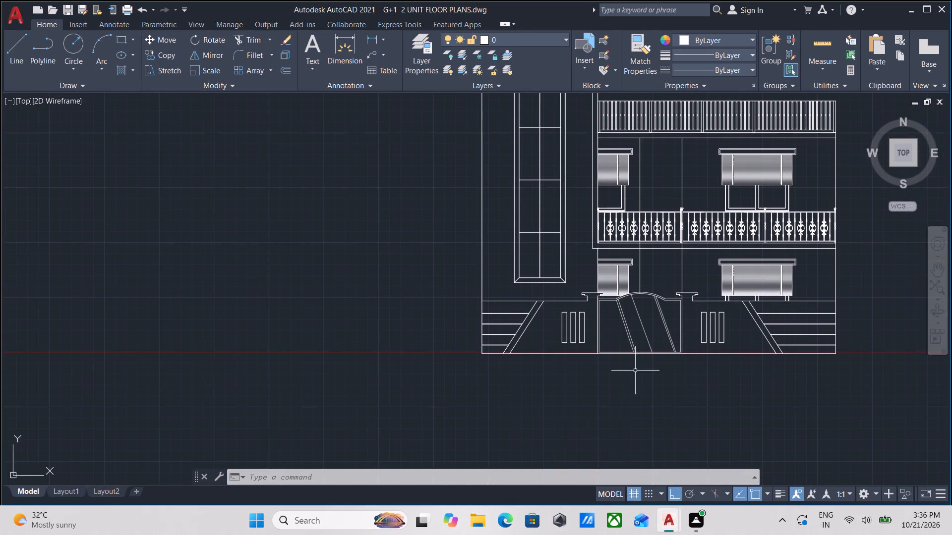
Examine the ground floor and first floor plans alongside the front elevation.
scroll(635, 371, "down", 1)
middle_click(635, 371)
middle_click_drag(512, 397, 613, 394)
middle_click_drag(463, 366, 624, 404)
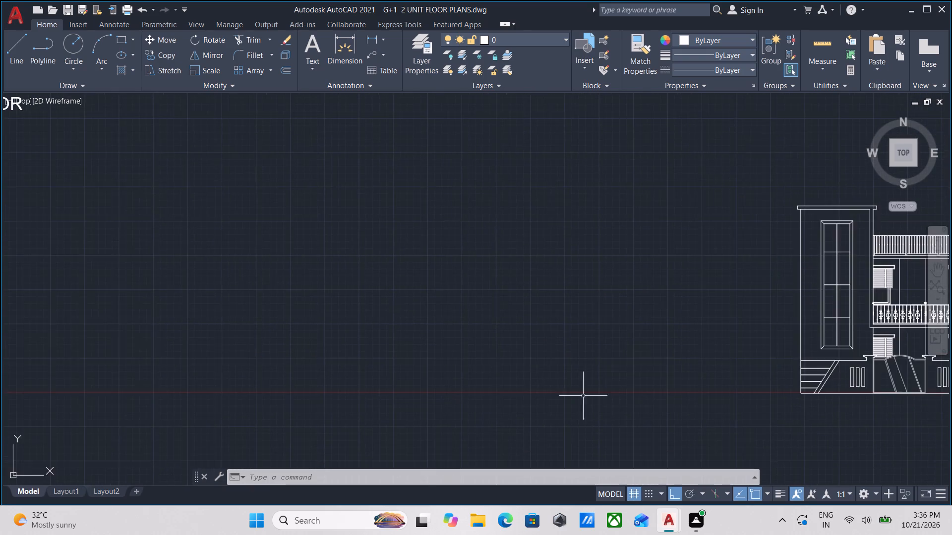
scroll(516, 384, "down", 2)
middle_click_drag(518, 387, 605, 427)
scroll(333, 324, "up", 2)
scroll(509, 350, "down", 2)
middle_click_drag(568, 368, 564, 366)
scroll(568, 368, "down", 1)
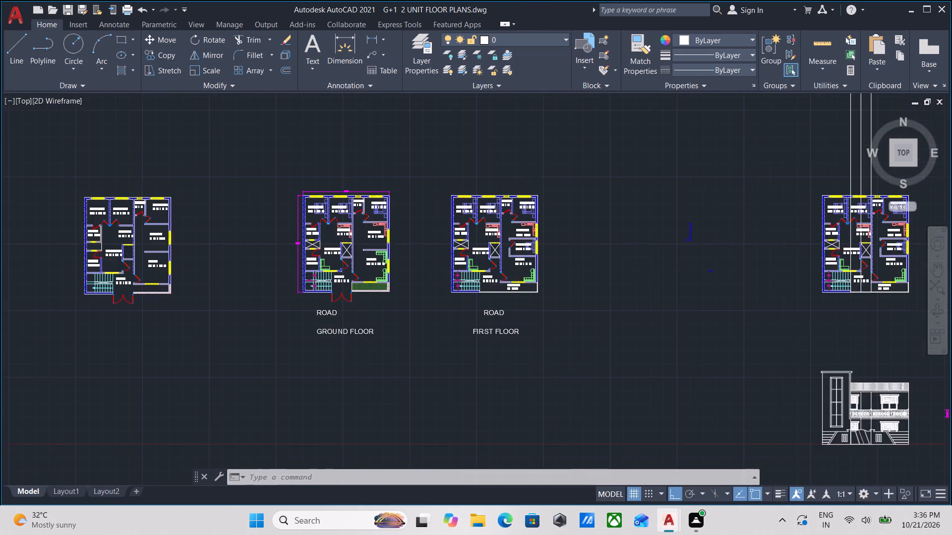
middle_click_drag(564, 366, 349, 316)
scroll(577, 347, "up", 3)
middle_click_drag(531, 372, 559, 372)
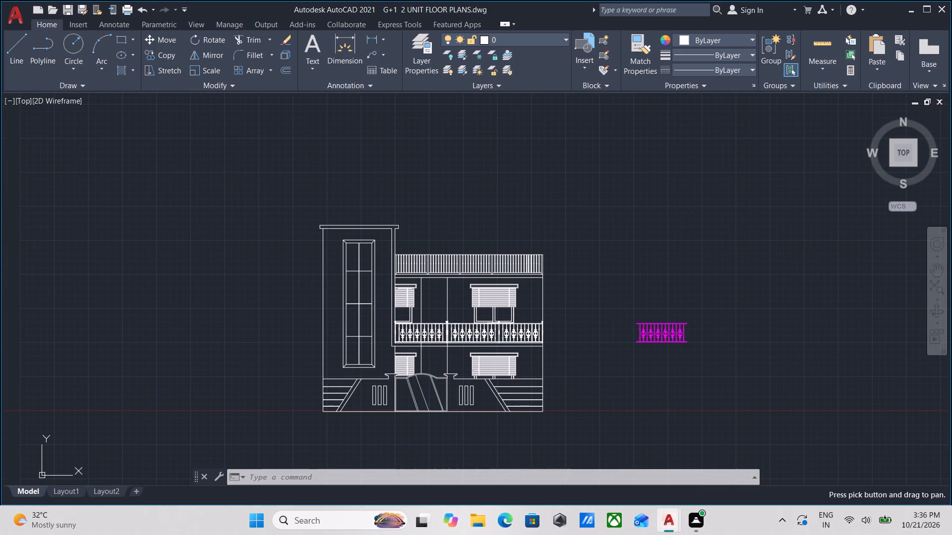
scroll(126, 279, "down", 2)
middle_click_drag(133, 279, 466, 327)
middle_click_drag(298, 314, 369, 315)
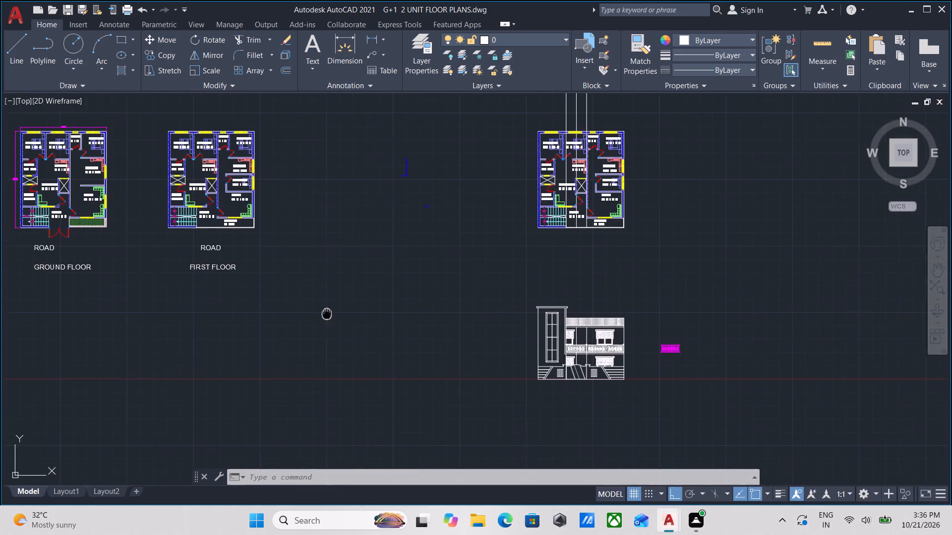
middle_click_drag(369, 315, 528, 339)
scroll(294, 290, "up", 2)
middle_click_drag(488, 284, 328, 357)
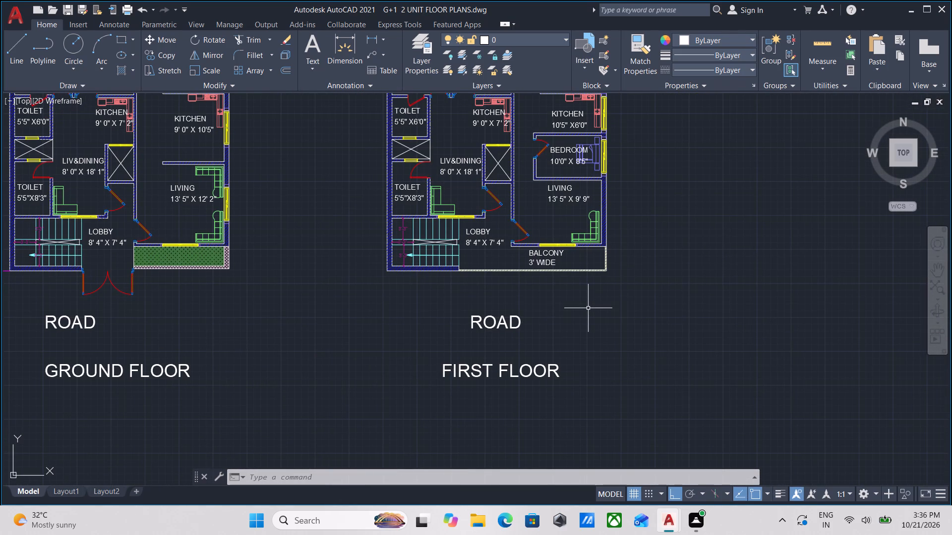
middle_click_drag(566, 308, 555, 314)
scroll(566, 308, "down", 1)
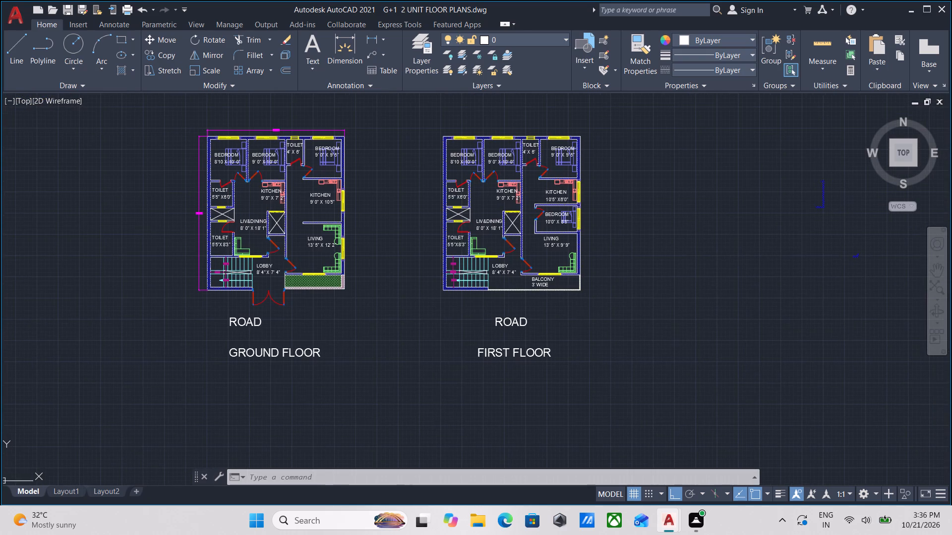
middle_click_drag(418, 305, 535, 337)
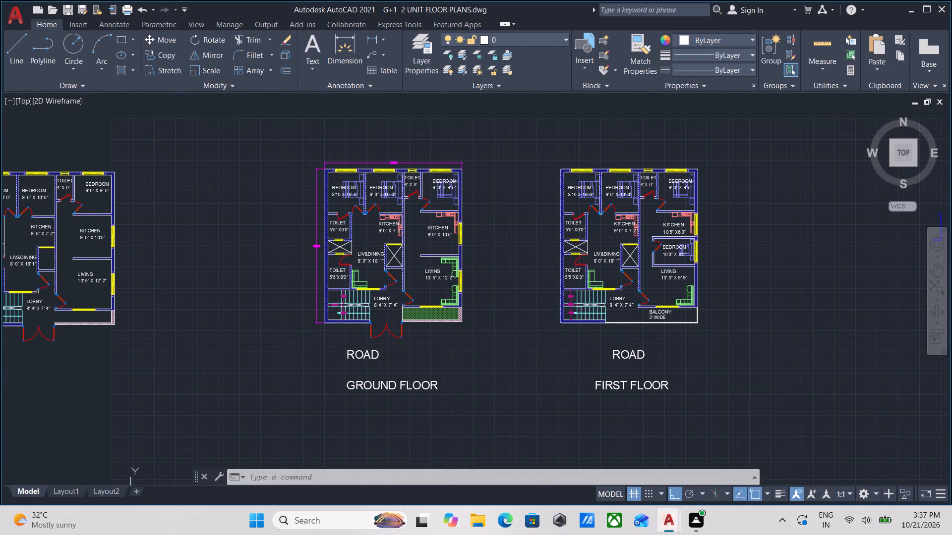
left_click(524, 362)
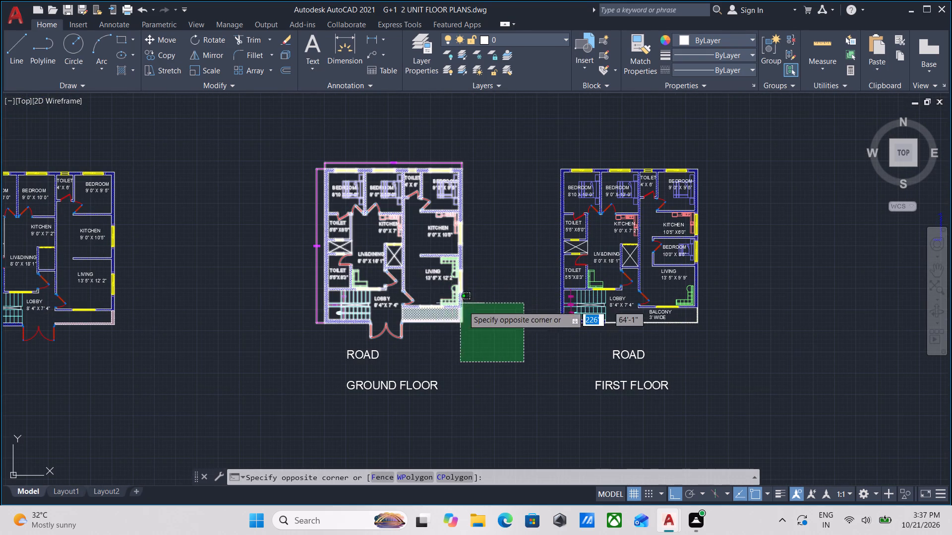
left_click(500, 340)
scroll(500, 341, "down", 2)
middle_click_drag(500, 341, 497, 266)
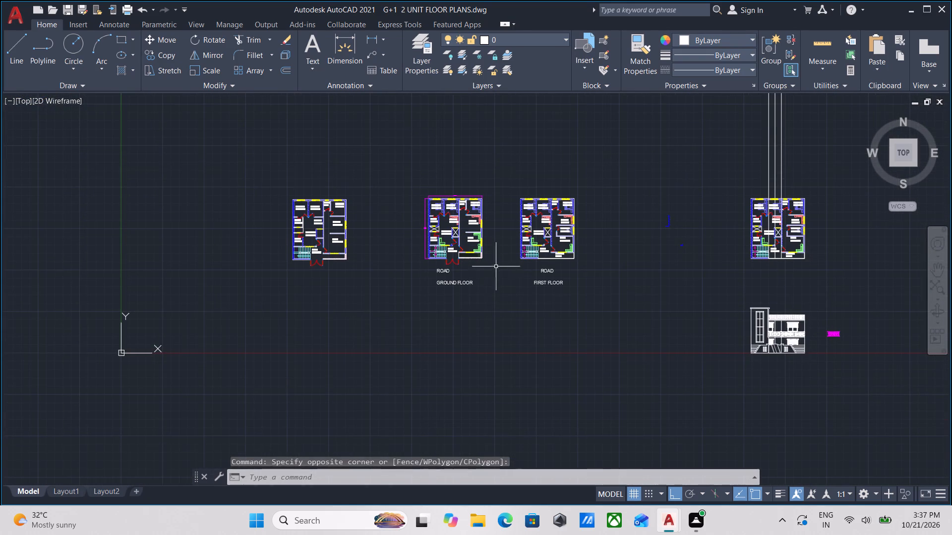
middle_click_drag(653, 364, 594, 363)
scroll(716, 350, "up", 2)
middle_click_drag(769, 337, 718, 340)
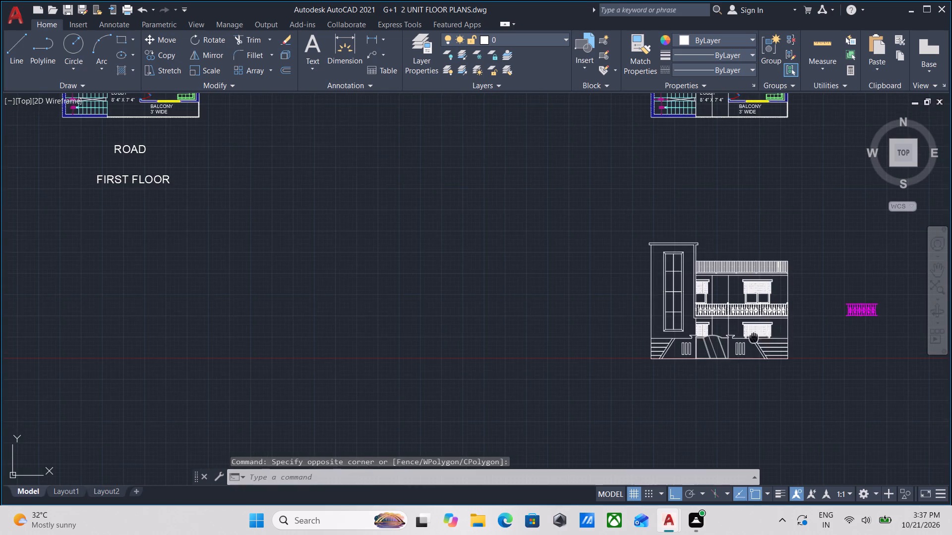
middle_click_drag(718, 340, 617, 350)
scroll(618, 350, "up", 2)
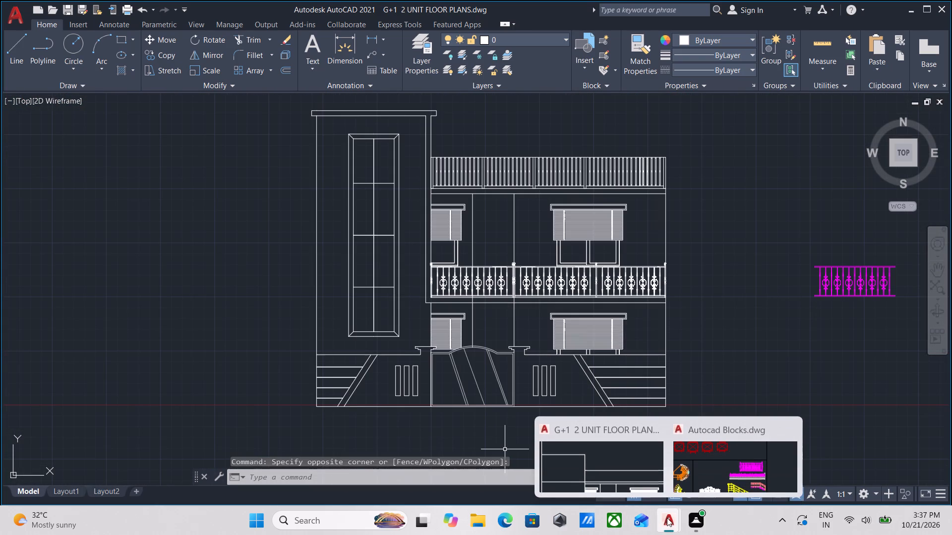
Switch to the Autocad Blocks drawing and look through its aircraft, animal, vehicle and furniture sections for elements that suit the elevation.
left_click(710, 475)
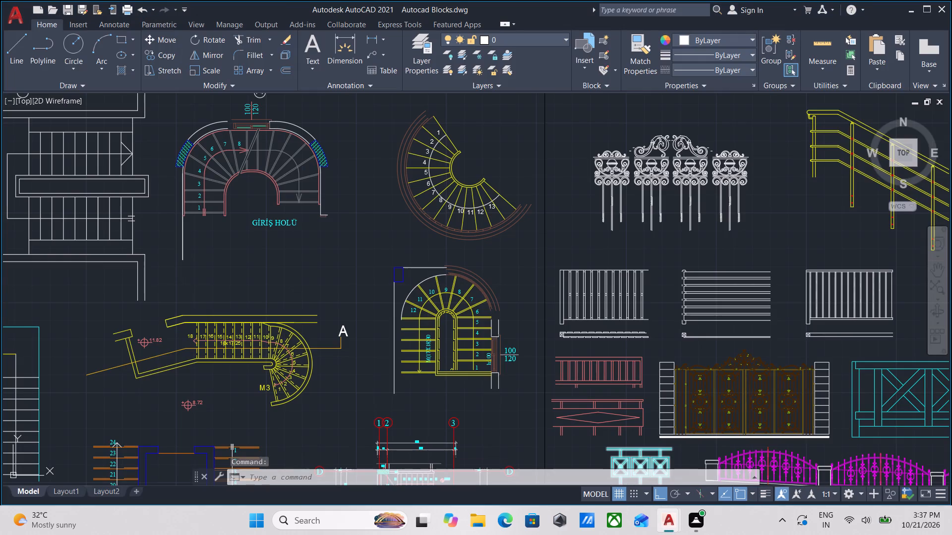
scroll(519, 338, "down", 2)
scroll(520, 255, "down", 2)
middle_click_drag(413, 316, 569, 241)
middle_click_drag(511, 266, 628, 151)
scroll(493, 200, "down", 1)
middle_click_drag(503, 183, 671, 93)
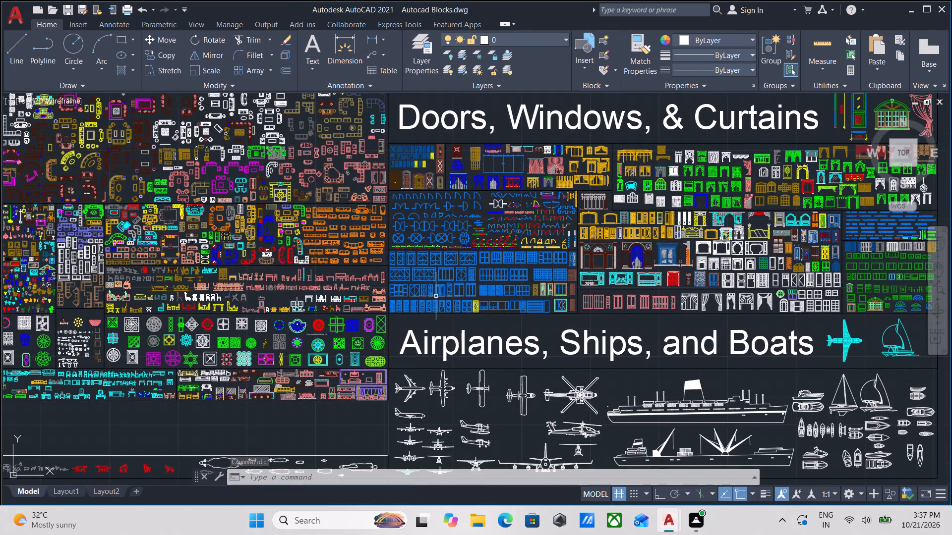
middle_click_drag(566, 365, 600, 303)
scroll(424, 323, "up", 3)
scroll(553, 330, "down", 1)
middle_click_drag(560, 323, 591, 201)
scroll(591, 195, "down", 2)
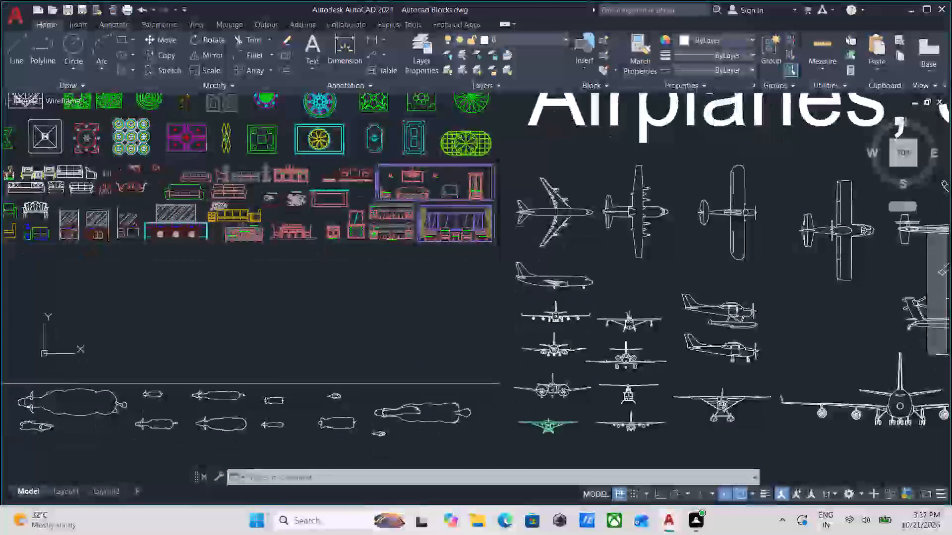
scroll(590, 193, "down", 2)
middle_click_drag(411, 221, 532, 261)
scroll(544, 268, "up", 3)
scroll(425, 217, "up", 1)
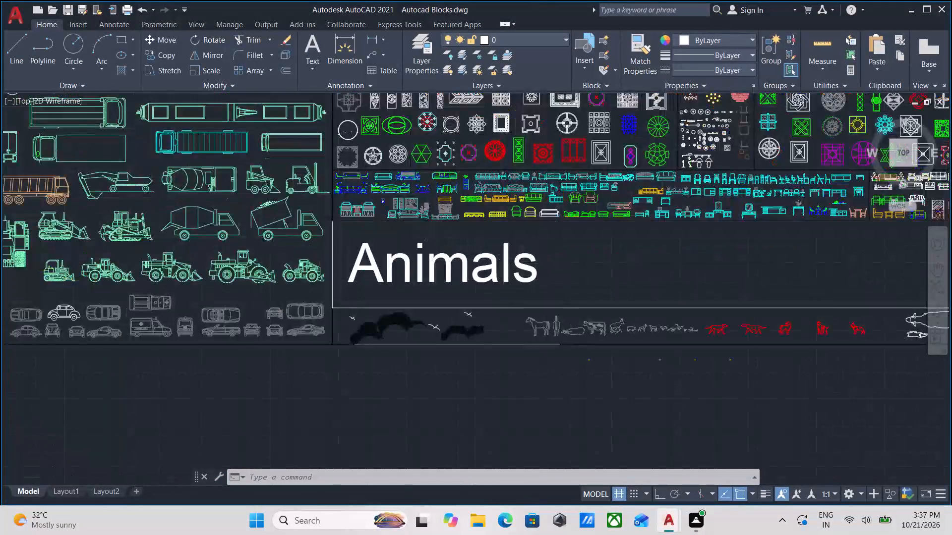
scroll(425, 217, "up", 2)
scroll(425, 217, "down", 2)
middle_click_drag(419, 220, 470, 394)
scroll(449, 216, "down", 1)
middle_click_drag(449, 216, 508, 421)
scroll(520, 273, "down", 1)
middle_click_drag(520, 273, 535, 415)
middle_click_drag(518, 266, 514, 369)
middle_click_drag(556, 253, 552, 320)
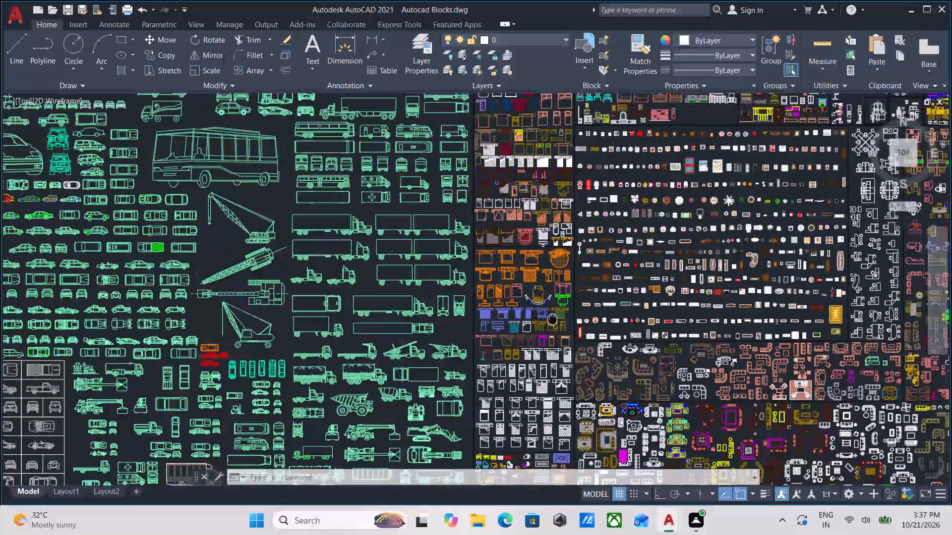
middle_click_drag(552, 320, 552, 321)
middle_click_drag(627, 274, 436, 172)
middle_click_drag(619, 275, 227, 216)
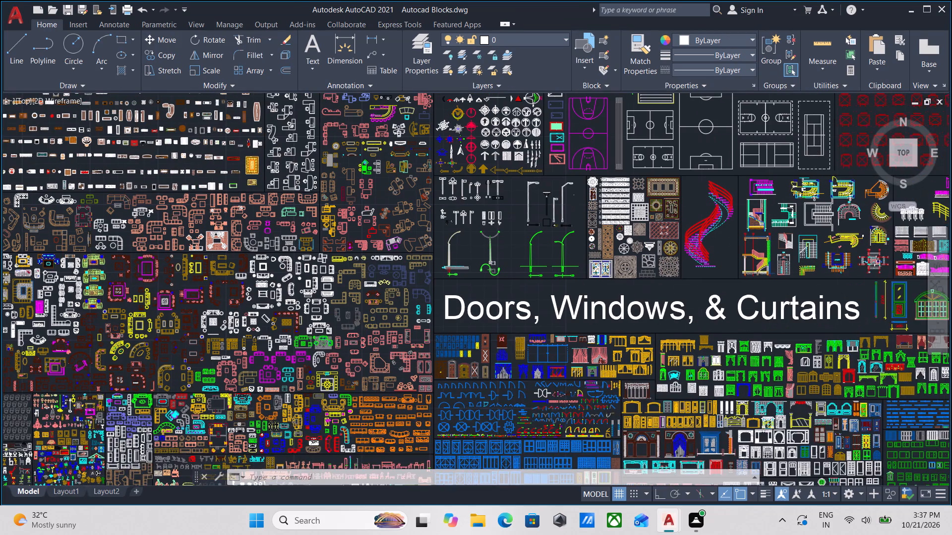
Examine the library's staircase blocks, including the spiral stair, the stair plans and the section with a stair lift.
scroll(502, 207, "up", 1)
scroll(341, 217, "up", 1)
scroll(335, 220, "down", 2)
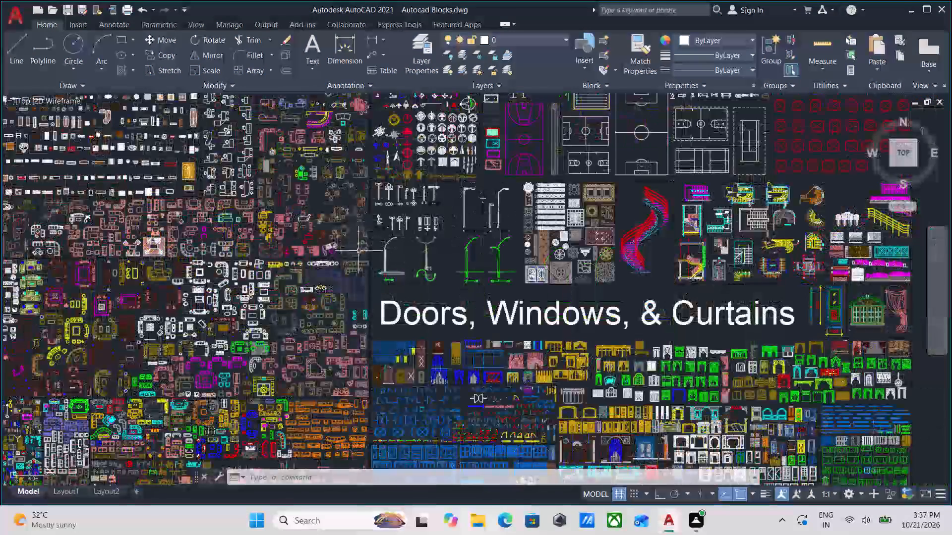
middle_click_drag(362, 283, 369, 329)
scroll(479, 185, "up", 3)
scroll(476, 191, "down", 3)
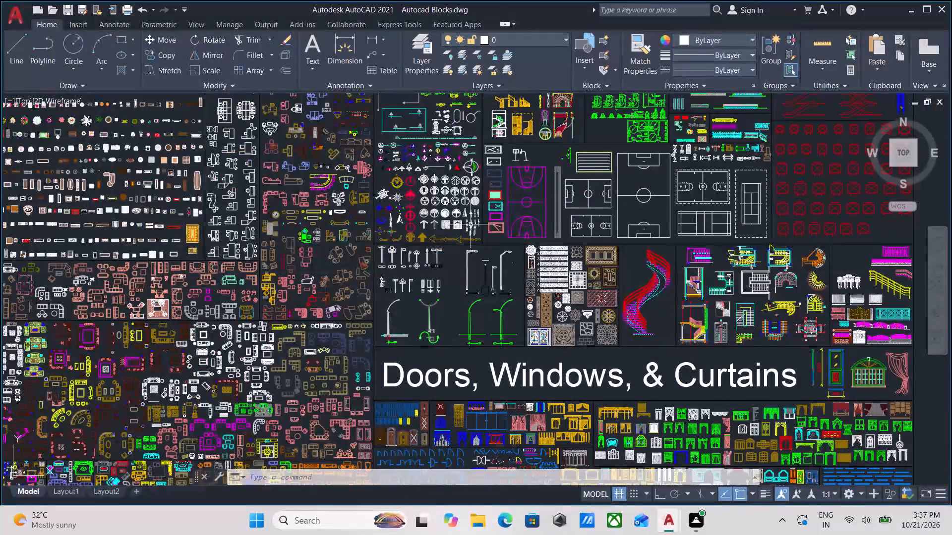
scroll(418, 161, "up", 3)
scroll(420, 159, "down", 2)
scroll(496, 242, "down", 1)
middle_click_drag(496, 241, 507, 160)
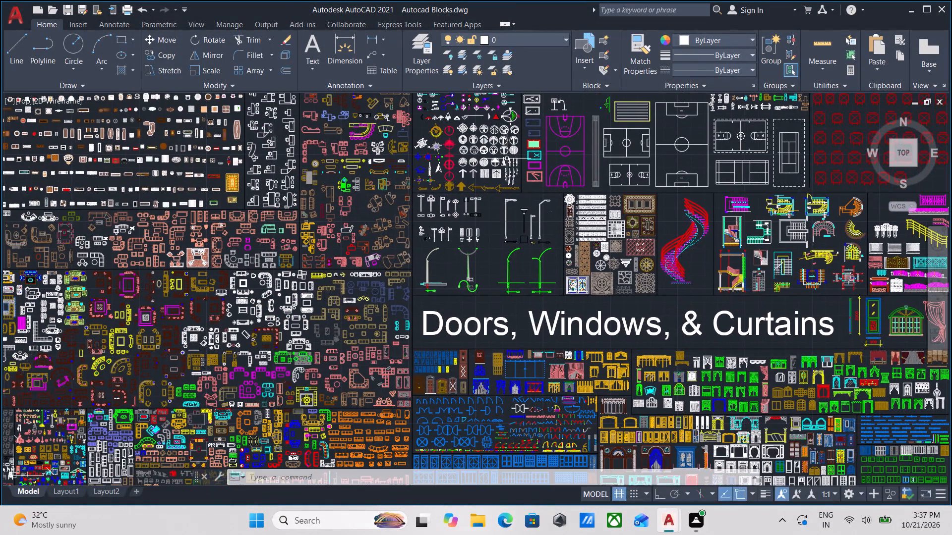
scroll(559, 165, "up", 2)
middle_click_drag(559, 164, 538, 208)
scroll(554, 185, "down", 1)
middle_click_drag(575, 150, 530, 237)
middle_click_drag(597, 176, 590, 189)
scroll(590, 189, "up", 1)
scroll(579, 102, "up", 2)
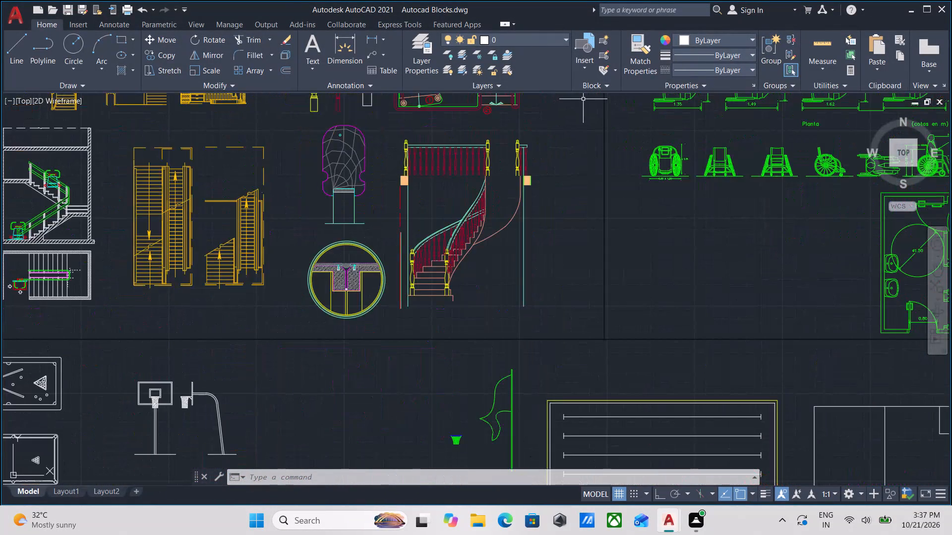
scroll(549, 135, "down", 1)
scroll(317, 148, "up", 2)
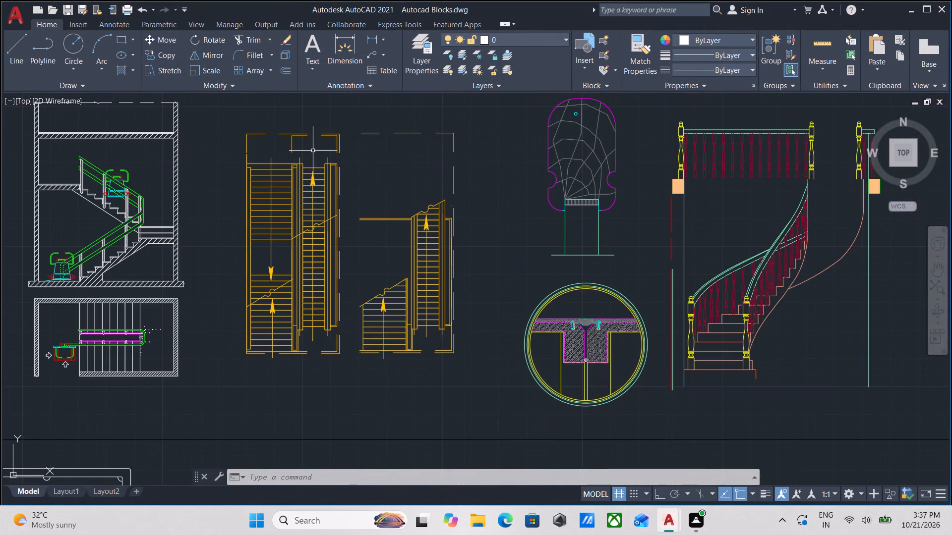
scroll(313, 151, "down", 1)
middle_click_drag(331, 156, 543, 195)
scroll(413, 251, "up", 3)
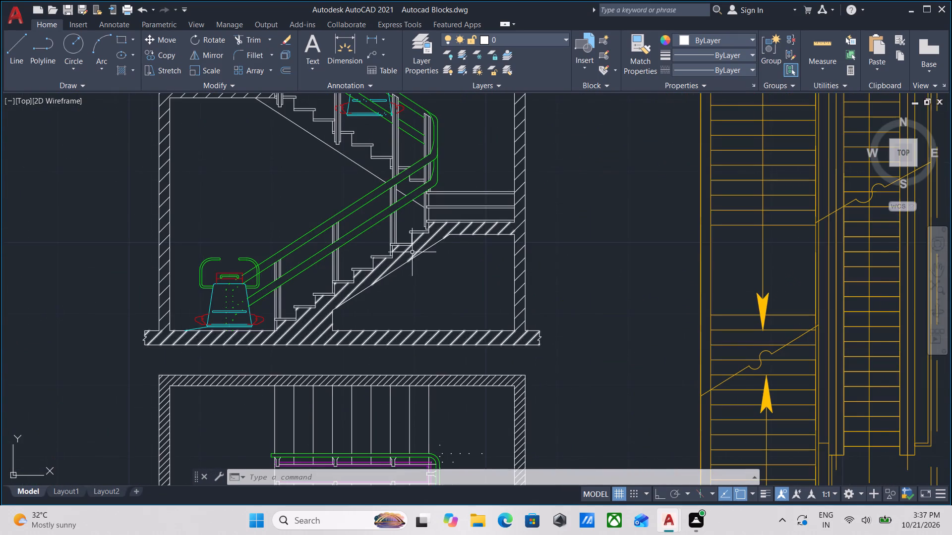
middle_click_drag(412, 252, 456, 292)
scroll(471, 271, "down", 1)
middle_click_drag(468, 294, 472, 317)
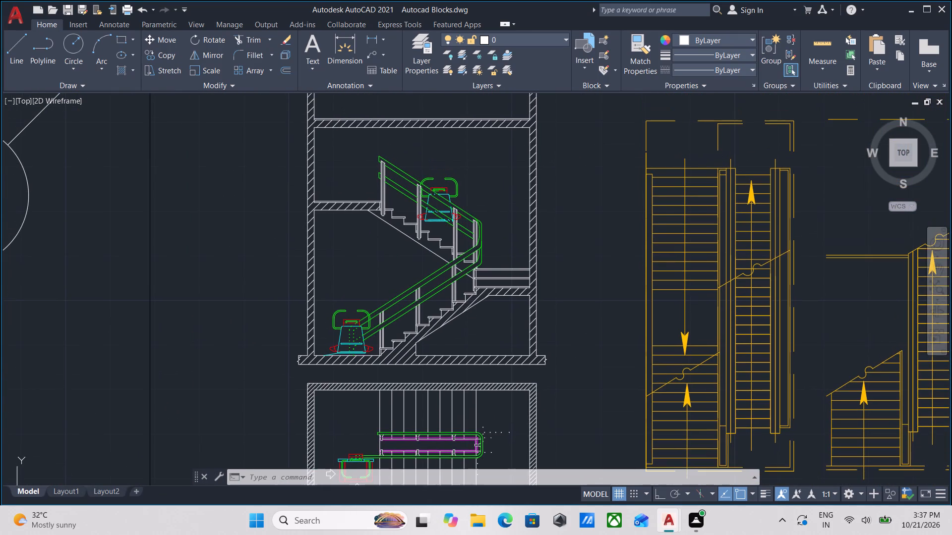
scroll(472, 317, "up", 2)
scroll(463, 224, "down", 2)
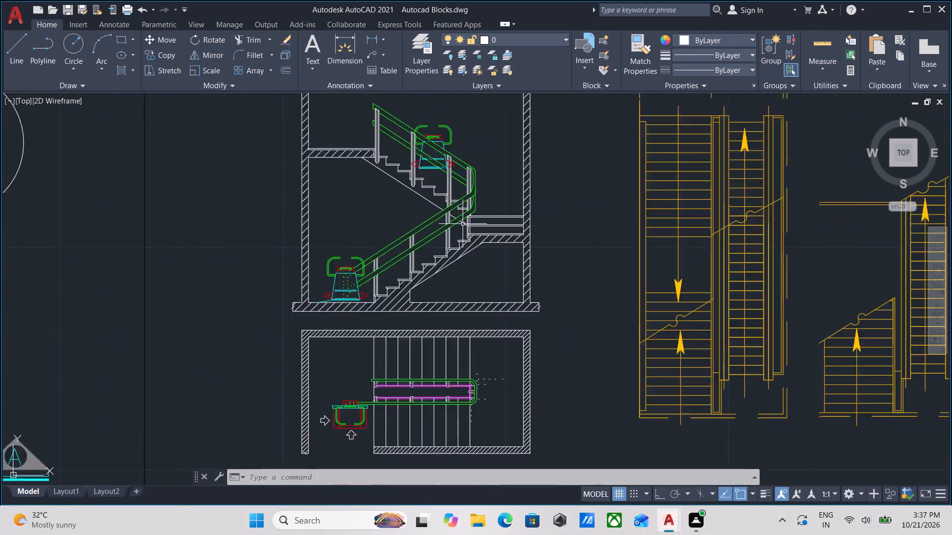
scroll(463, 224, "down", 2)
middle_click_drag(462, 219, 466, 176)
scroll(486, 274, "up", 3)
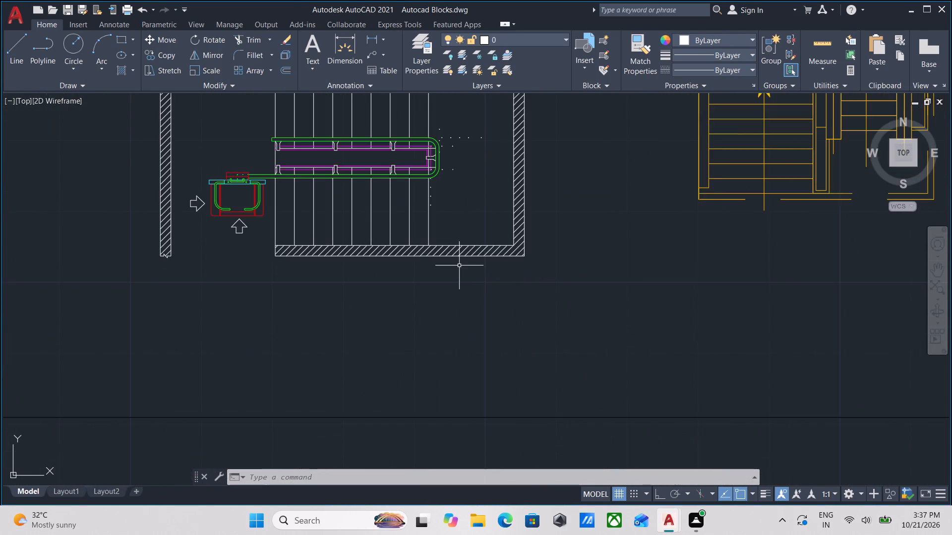
Look through the north arrow, sports court, street lamp, door and window blocks in the library.
scroll(459, 262, "down", 4)
middle_click_drag(457, 258, 460, 139)
middle_click_drag(504, 243, 511, 156)
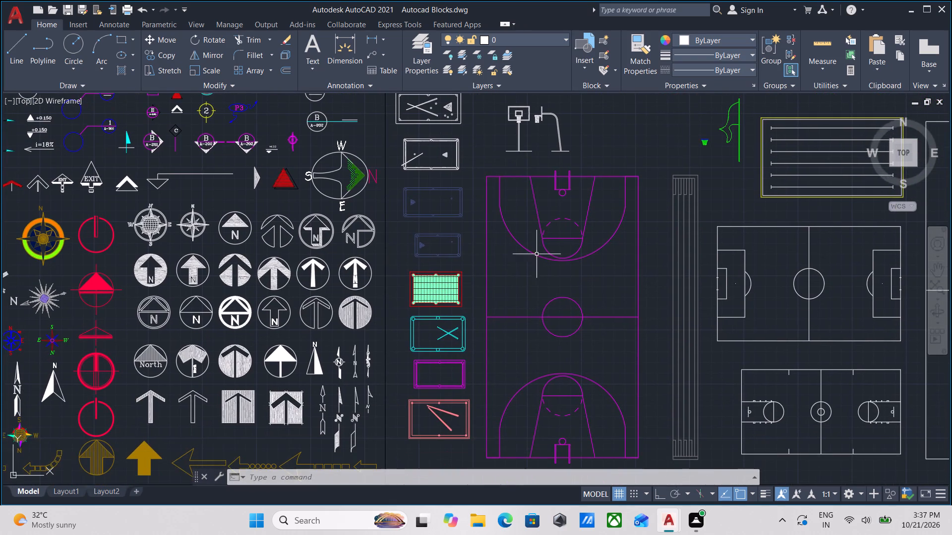
middle_click_drag(533, 267, 538, 157)
scroll(524, 279, "down", 1)
middle_click_drag(524, 279, 527, 139)
scroll(497, 219, "down", 2)
middle_click_drag(496, 221, 517, 150)
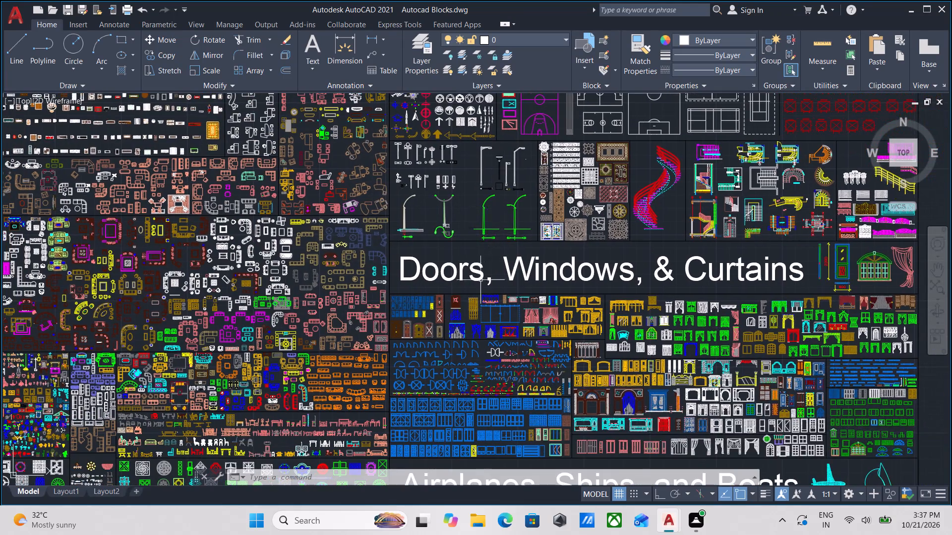
scroll(479, 286, "up", 2)
scroll(510, 179, "up", 1)
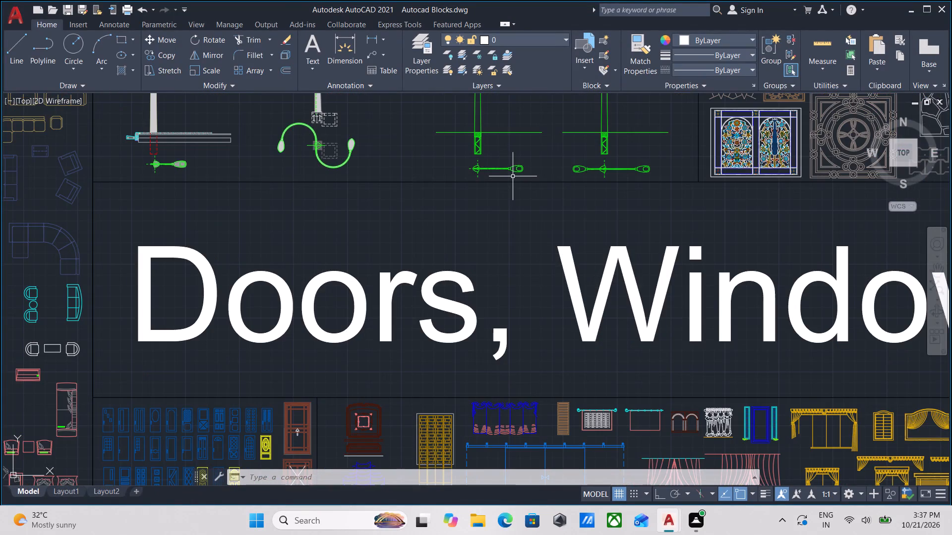
scroll(515, 178, "down", 2)
middle_click_drag(500, 227, 509, 179)
scroll(355, 166, "up", 1)
scroll(334, 173, "down", 2)
middle_click_drag(334, 173, 340, 122)
scroll(323, 334, "up", 2)
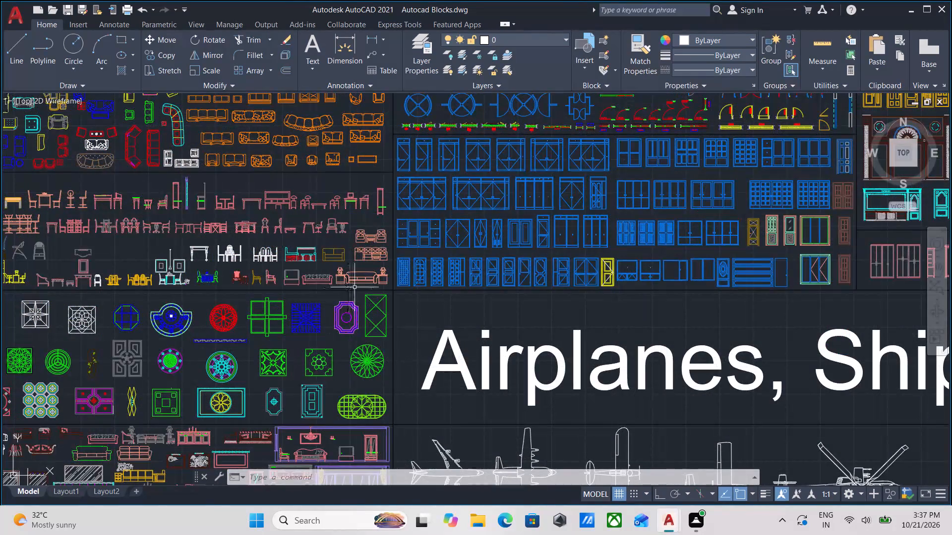
Examine the interior elevation blocks showing the living room furniture, beds, curtained windows and armchairs beside the aircraft section.
scroll(355, 287, "down", 1)
middle_click_drag(355, 287, 366, 180)
scroll(386, 302, "up", 3)
scroll(386, 309, "down", 2)
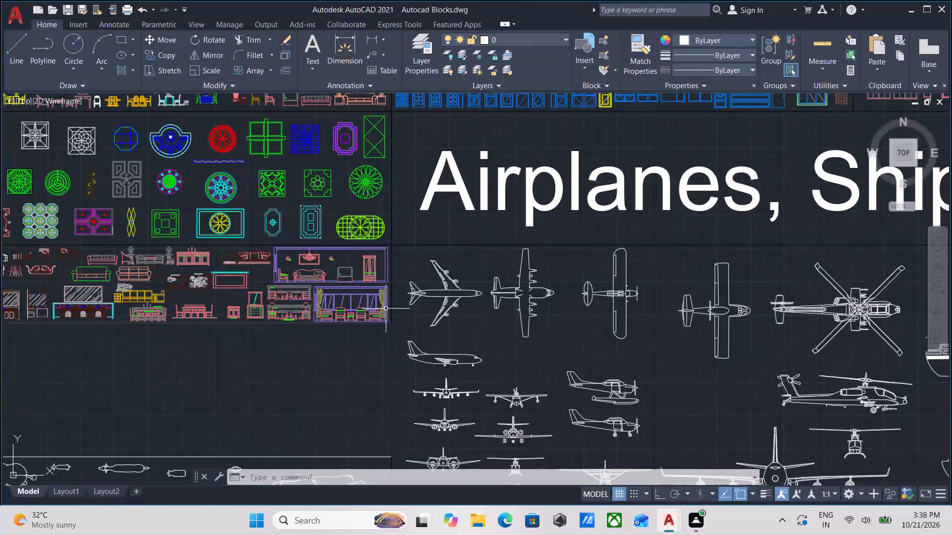
scroll(377, 307, "up", 2)
scroll(312, 268, "up", 2)
scroll(312, 268, "down", 2)
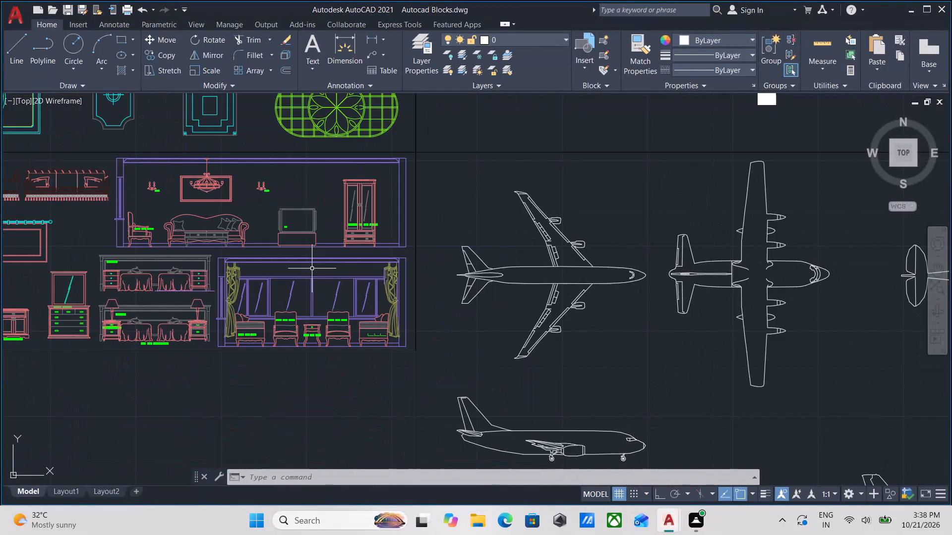
scroll(326, 258, "up", 3)
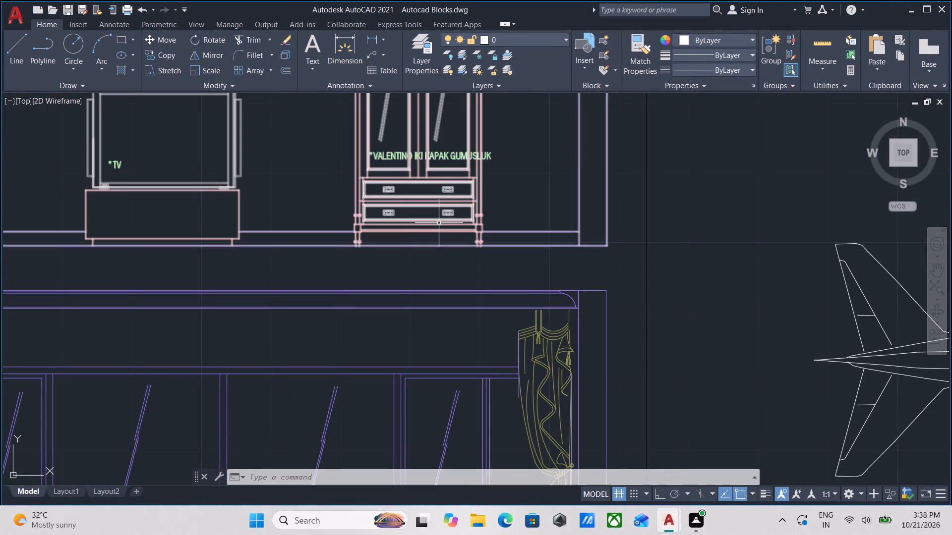
scroll(439, 223, "down", 3)
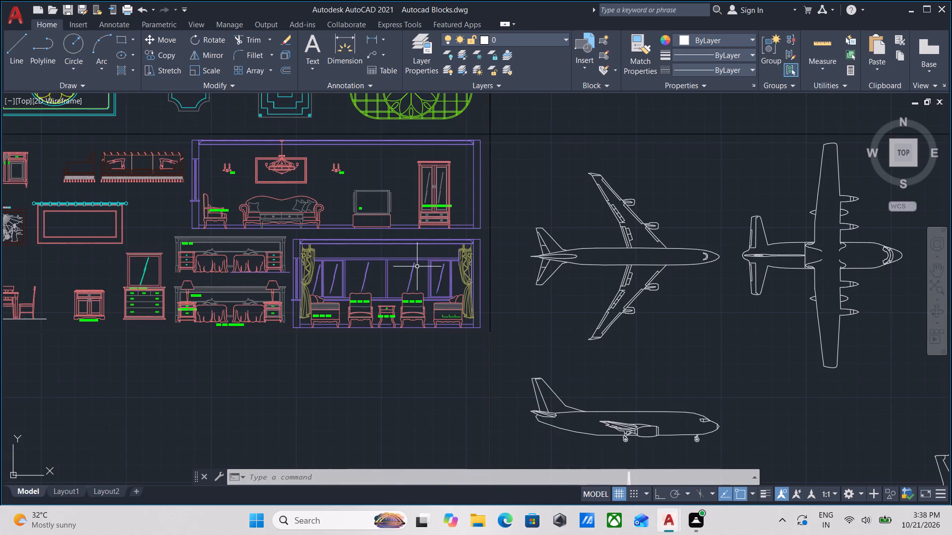
scroll(402, 312, "up", 5)
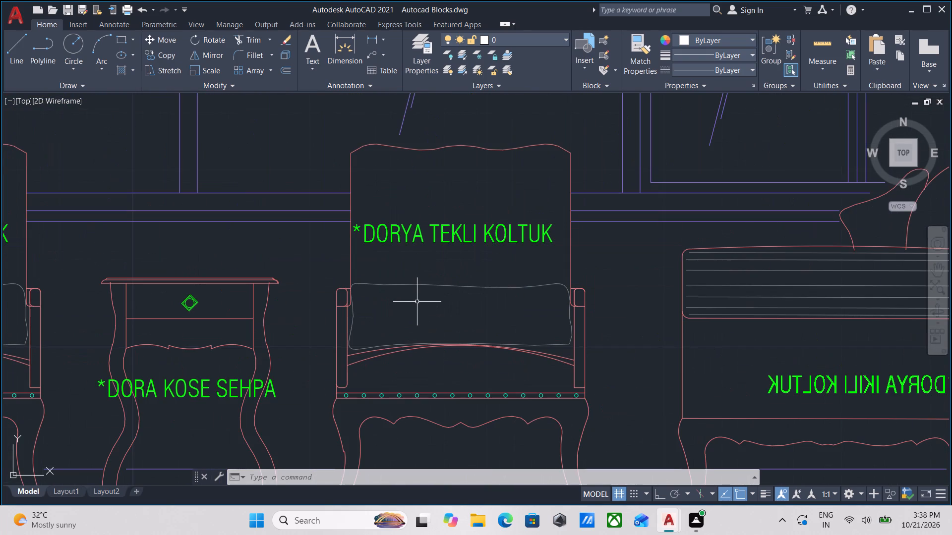
scroll(419, 289, "down", 6)
middle_click_drag(420, 293, 419, 196)
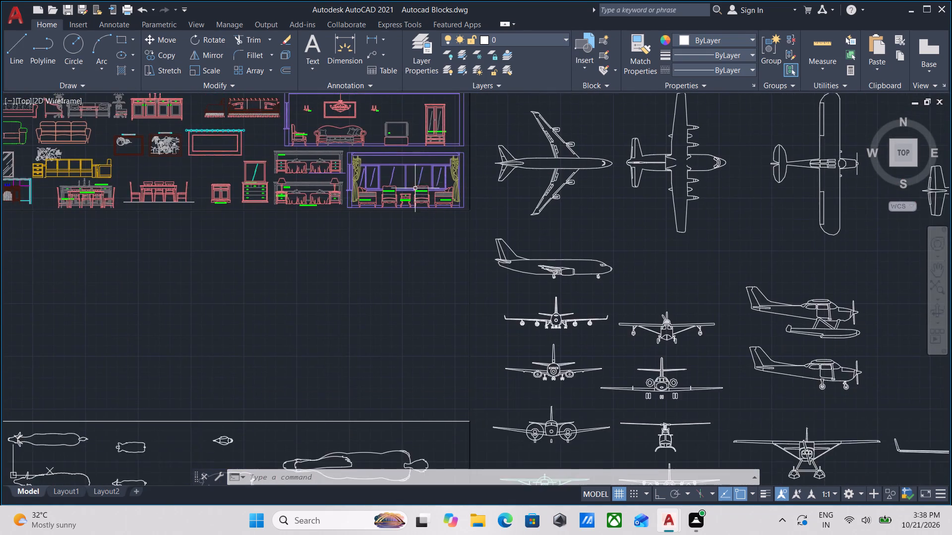
Look through the sofa, seating group and office desk plan blocks in the library.
scroll(411, 232, "down", 2)
middle_click_drag(414, 248, 515, 212)
middle_click_drag(335, 248, 588, 345)
middle_click_drag(430, 261, 450, 422)
middle_click_drag(463, 283, 451, 420)
middle_click_drag(578, 278, 516, 369)
scroll(567, 249, "up", 2)
middle_click_drag(568, 252, 560, 273)
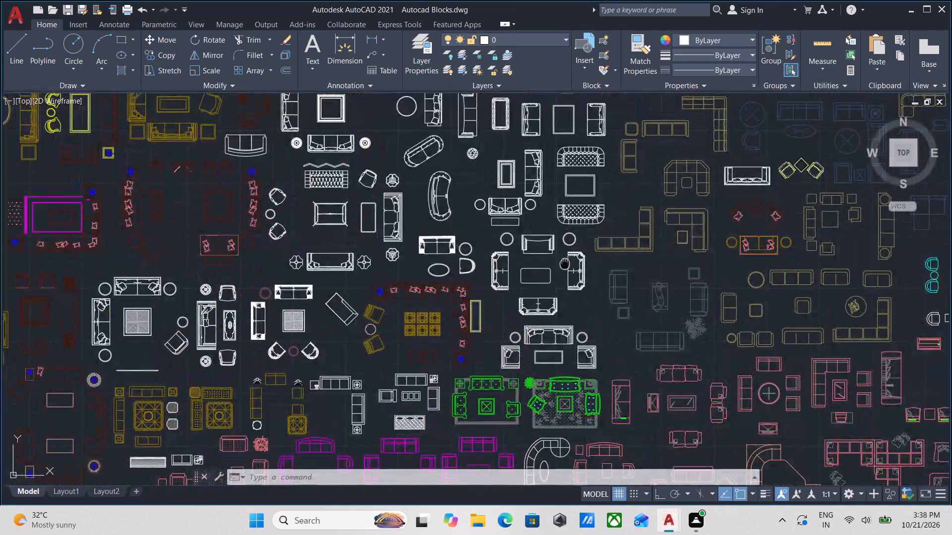
middle_click_drag(560, 273, 481, 357)
scroll(481, 354, "up", 1)
scroll(541, 299, "down", 2)
middle_click_drag(541, 299, 465, 352)
scroll(465, 353, "up", 1)
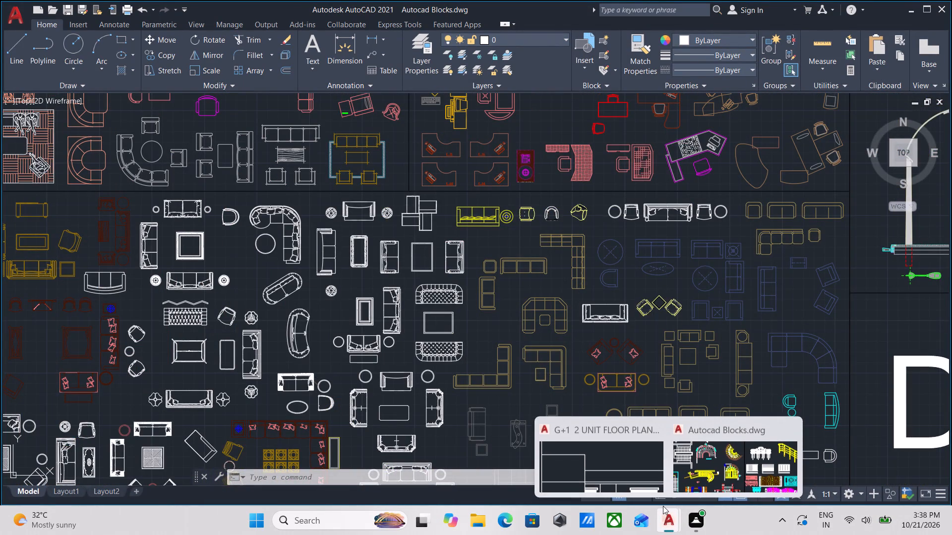
Return to the G+1 2 UNIT FLOOR PLANS drawing and examine the elevation's first-floor window and balcony railing.
left_click(646, 459)
scroll(491, 306, "down", 1)
middle_click_drag(487, 311, 487, 336)
scroll(526, 321, "up", 2)
scroll(538, 325, "down", 1)
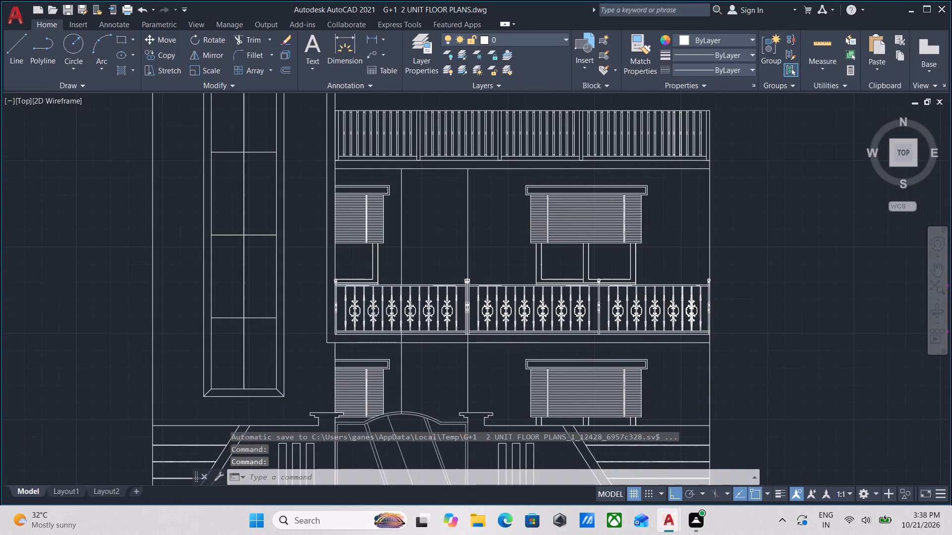
scroll(627, 332, "down", 1)
middle_click_drag(627, 332, 623, 332)
scroll(628, 298, "up", 3)
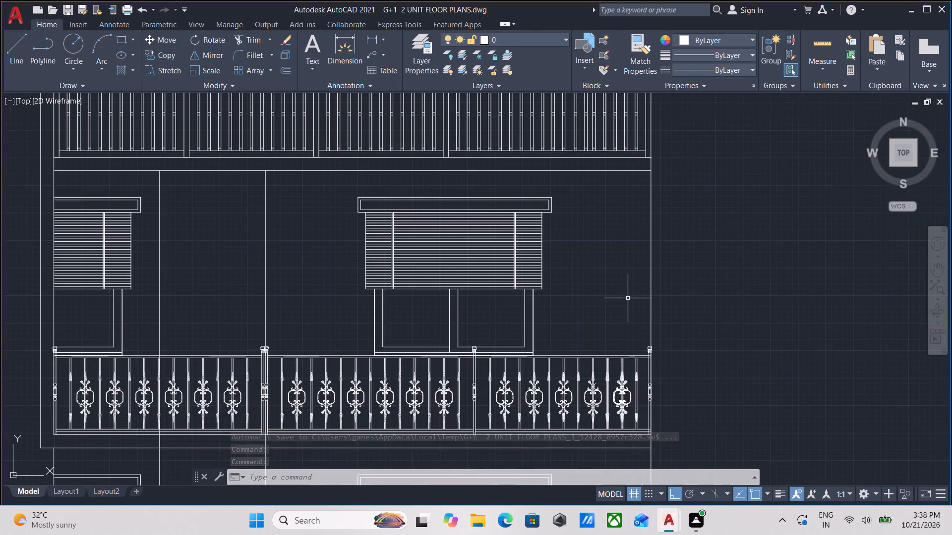
scroll(628, 298, "down", 1)
middle_click_drag(628, 298, 618, 304)
scroll(618, 304, "up", 2)
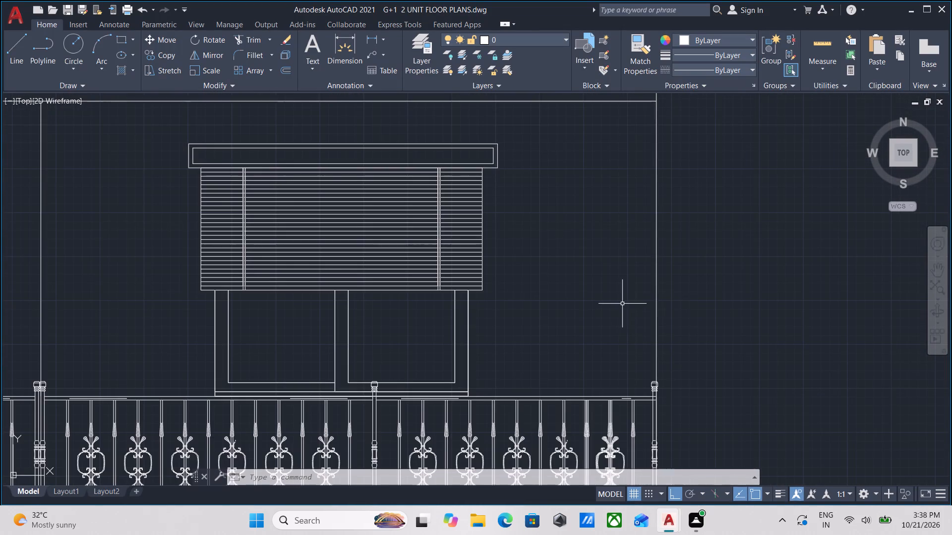
Trim the building's edge line where it crosses the rings and necks of the right-end first-floor balcony railing post.
scroll(678, 411, "up", 3)
scroll(613, 338, "up", 1)
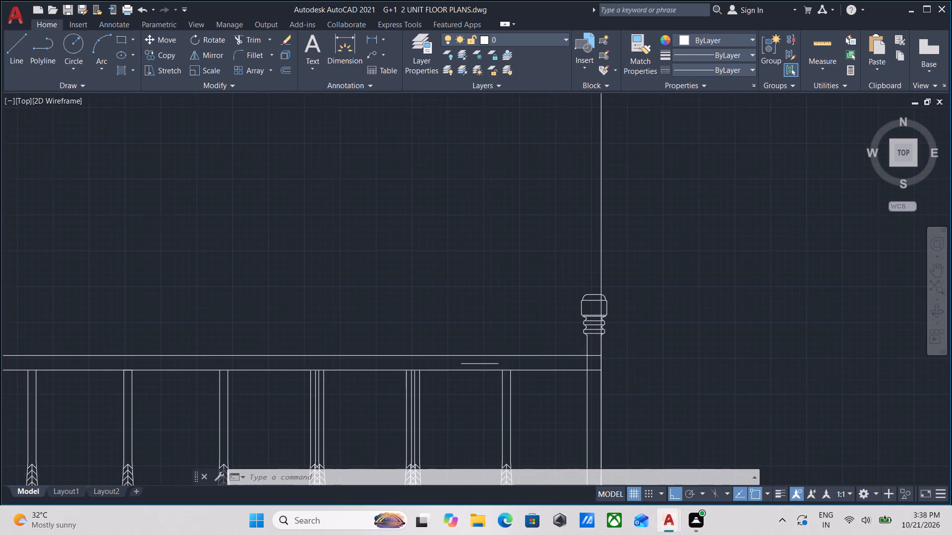
scroll(613, 338, "up", 1)
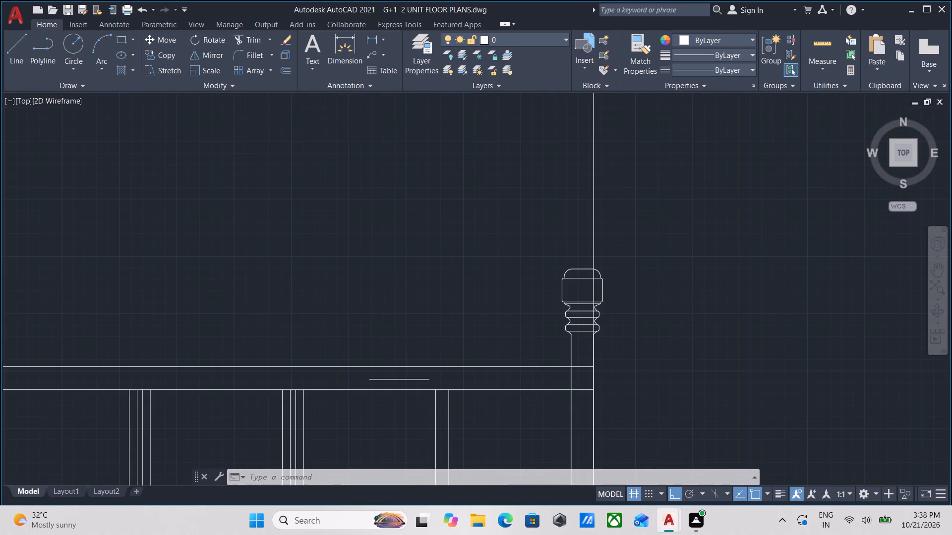
type("TR")
key("Return")
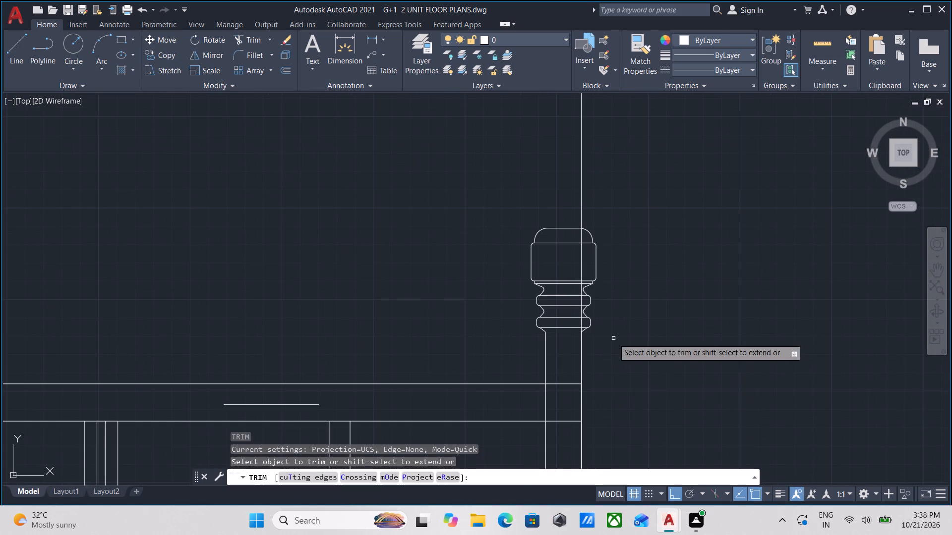
scroll(613, 337, "up", 3)
scroll(487, 309, "up", 2)
left_click(487, 315)
left_click(426, 315)
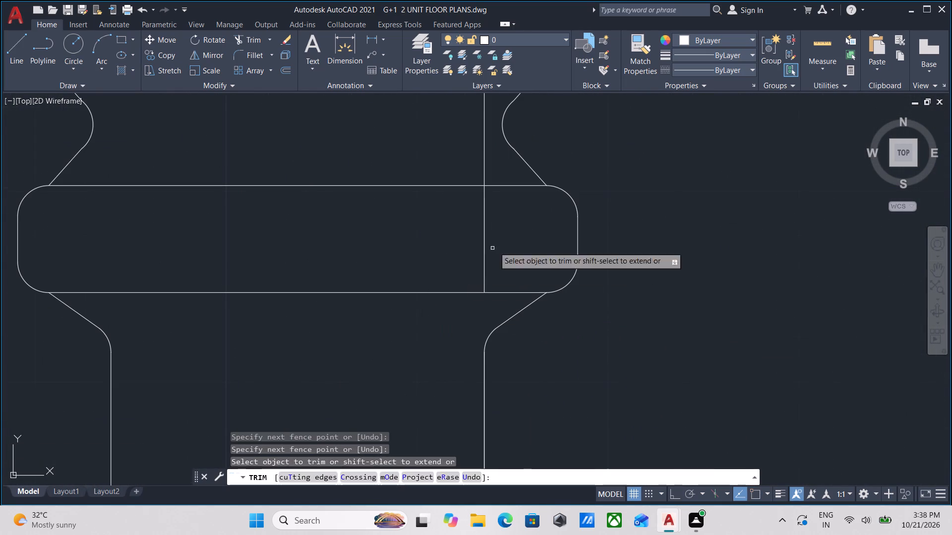
left_click(517, 220)
left_click(427, 241)
scroll(427, 241, "down", 1)
middle_click_drag(427, 244, 472, 421)
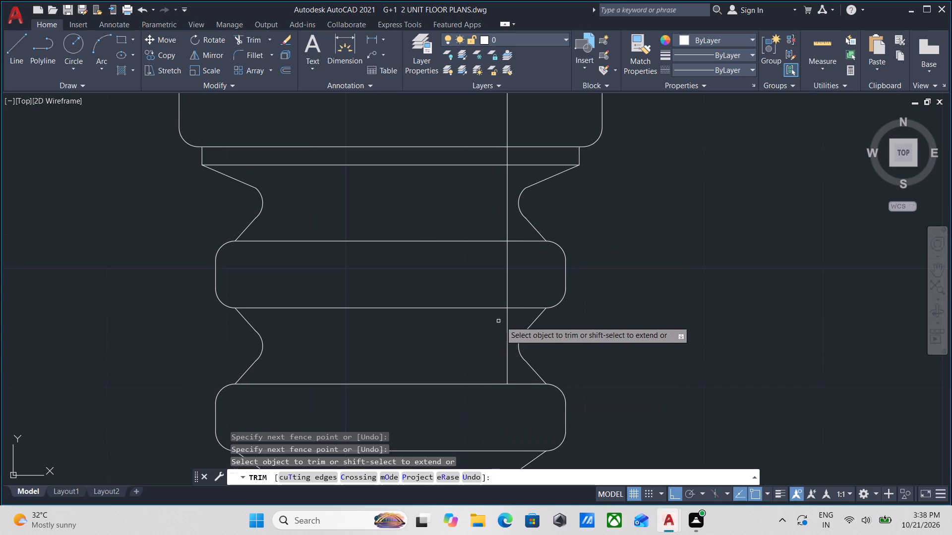
left_click(512, 320)
left_click(475, 325)
left_click(525, 258)
left_click(468, 267)
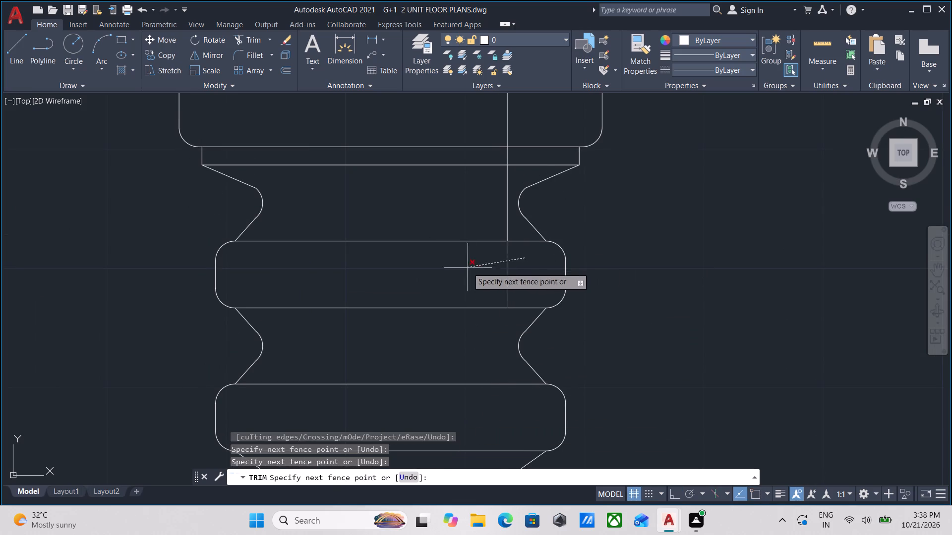
left_click(510, 177)
left_click(466, 182)
Trim the building's edge line inside the collar, block and rounded cap at the top of the same railing post.
middle_click_drag(466, 188, 476, 290)
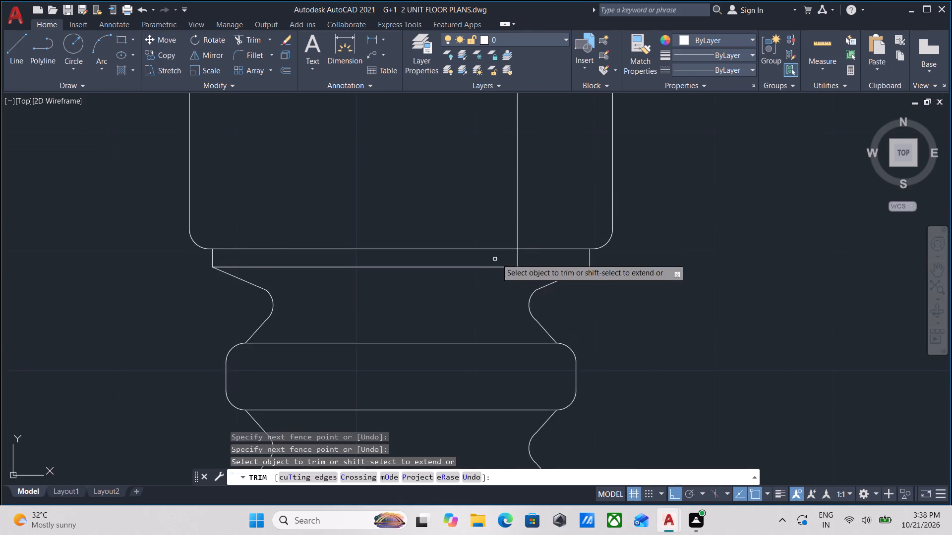
scroll(496, 259, "up", 3)
left_click(602, 250)
left_click(568, 251)
scroll(568, 251, "down", 2)
middle_click_drag(567, 255, 565, 383)
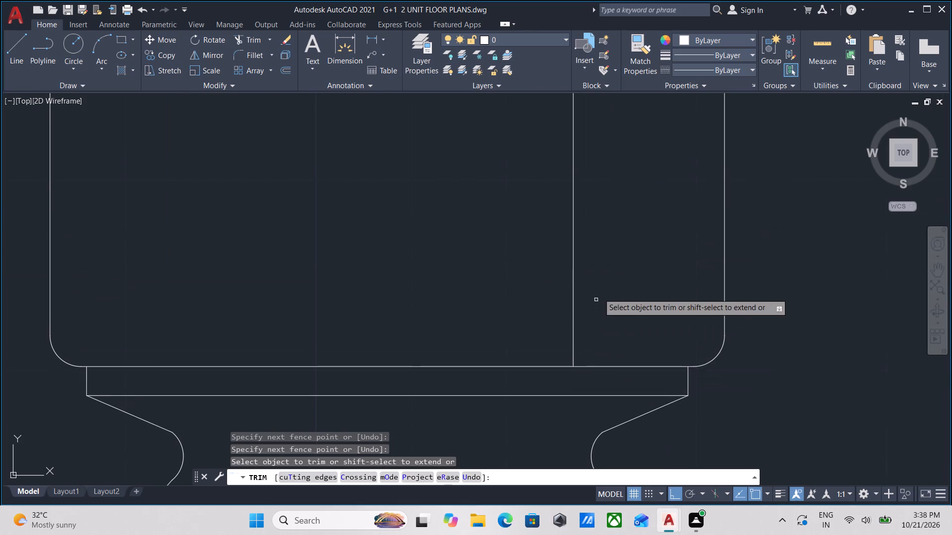
left_click(605, 278)
left_click(506, 257)
scroll(506, 257, "down", 4)
scroll(562, 273, "down", 2)
middle_click_drag(569, 285, 578, 361)
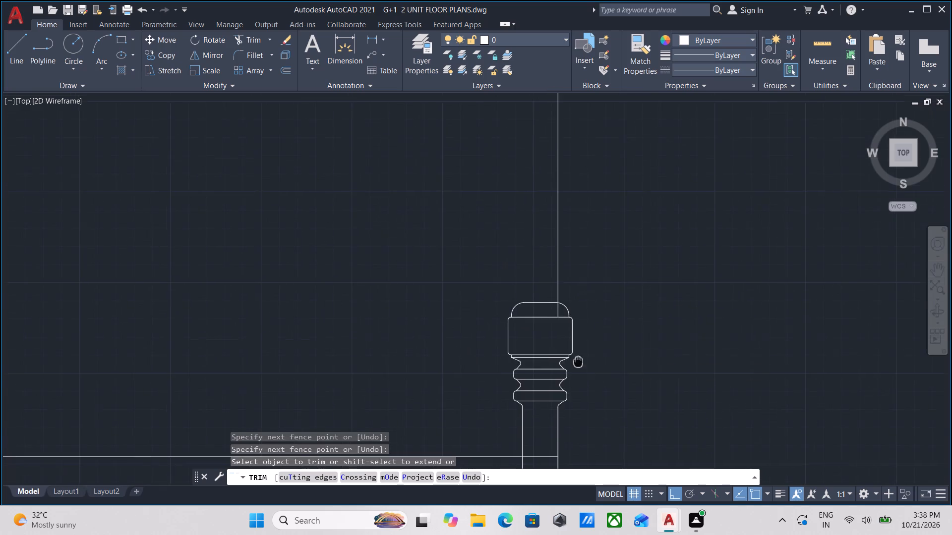
scroll(579, 316, "up", 3)
left_click(505, 299)
left_click(441, 295)
scroll(450, 301, "down", 7)
middle_click_drag(597, 355, 612, 265)
scroll(615, 258, "down", 5)
scroll(620, 255, "up", 4)
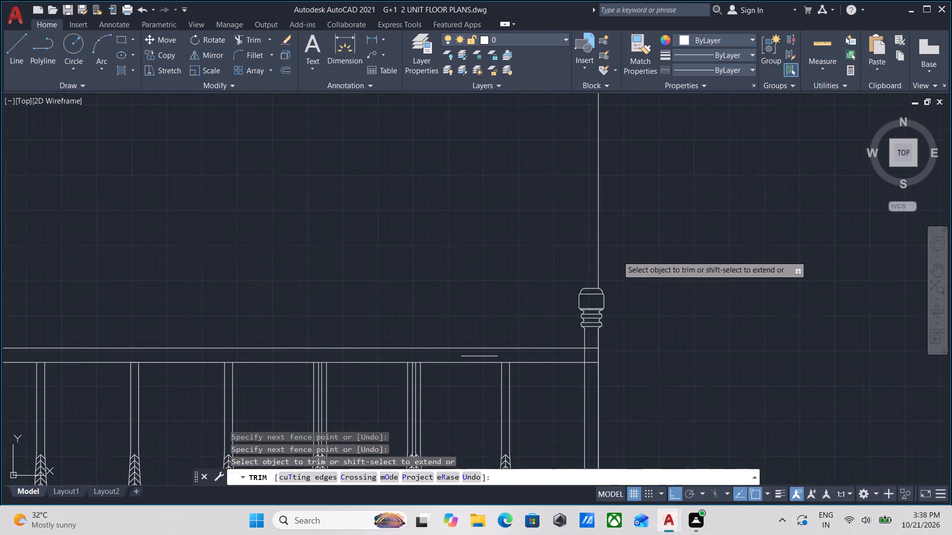
scroll(617, 256, "up", 4)
key("Escape")
Examine the turned middle section and base of the right-end railing post for overlapping lines.
scroll(574, 335, "down", 7)
middle_click_drag(629, 346, 638, 257)
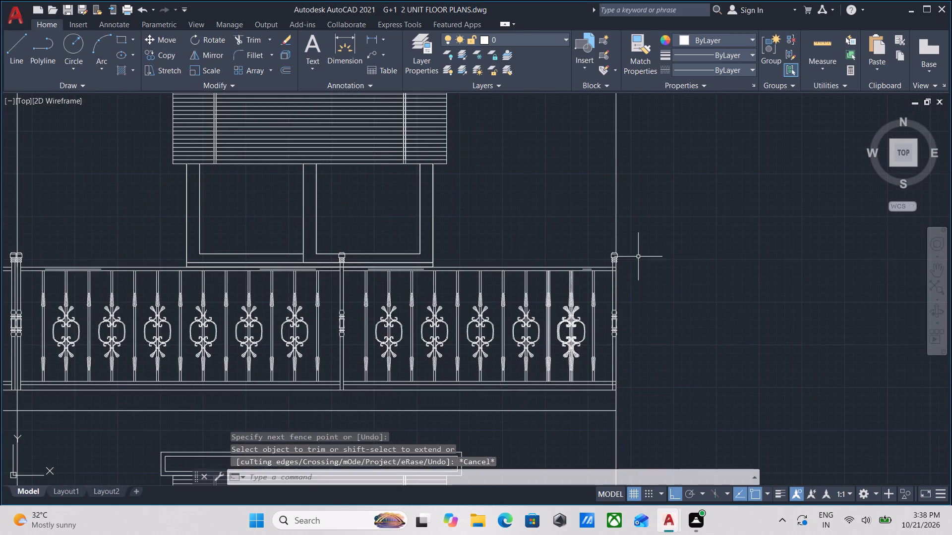
scroll(628, 273, "up", 3)
middle_click_drag(623, 300, 606, 218)
scroll(571, 331, "up", 1)
middle_click_drag(569, 321, 569, 317)
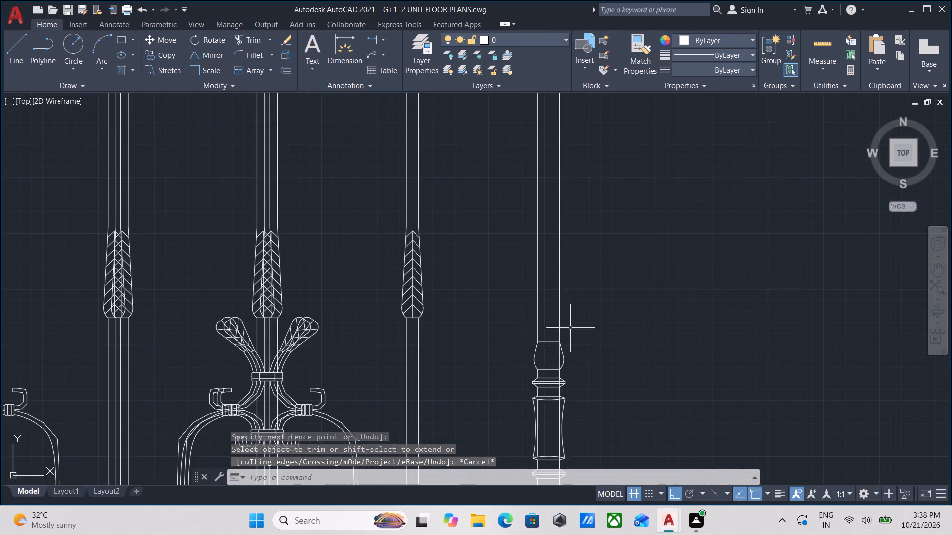
middle_click_drag(569, 317, 568, 226)
scroll(545, 295, "up", 2)
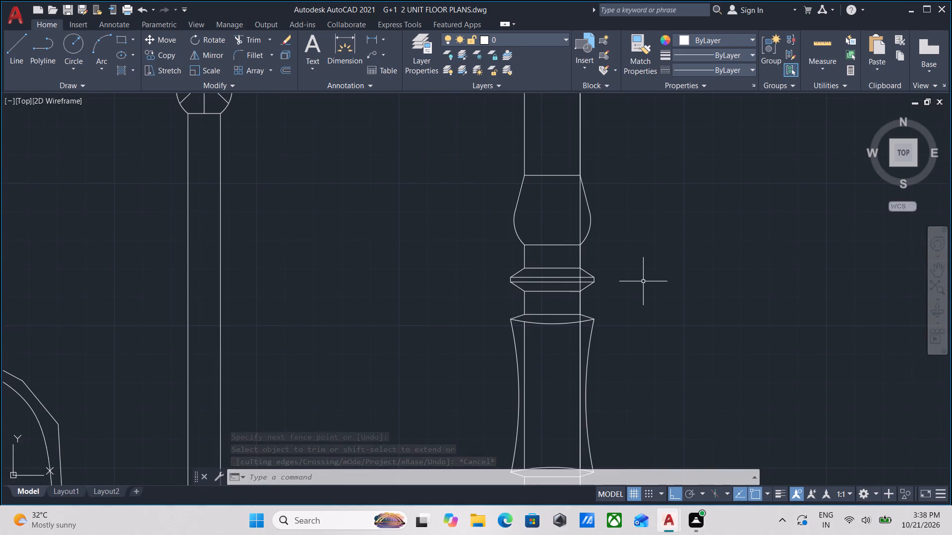
scroll(624, 262, "up", 2)
scroll(575, 226, "down", 5)
middle_click_drag(637, 262, 624, 150)
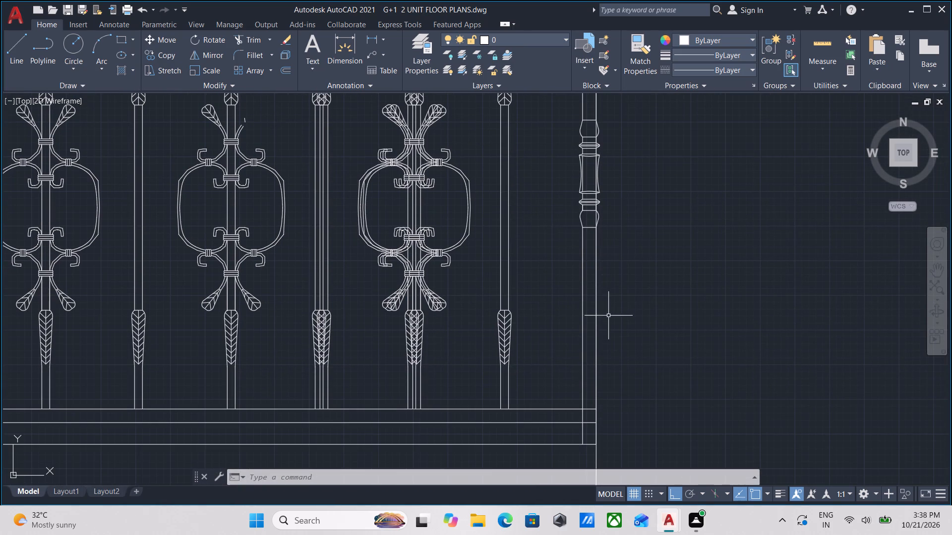
middle_click_drag(617, 300, 606, 411)
scroll(614, 292, "up", 2)
scroll(509, 271, "up", 2)
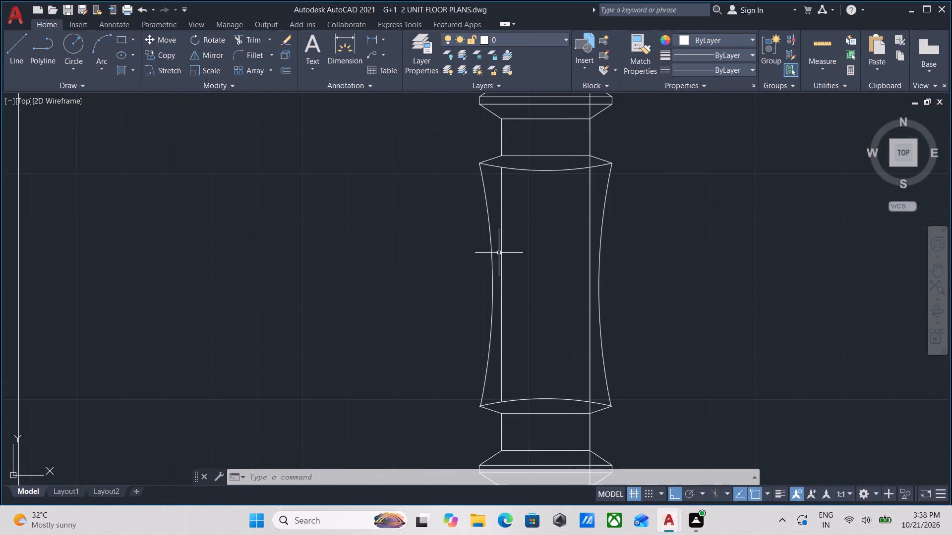
scroll(538, 250, "down", 1)
middle_click_drag(538, 250, 538, 391)
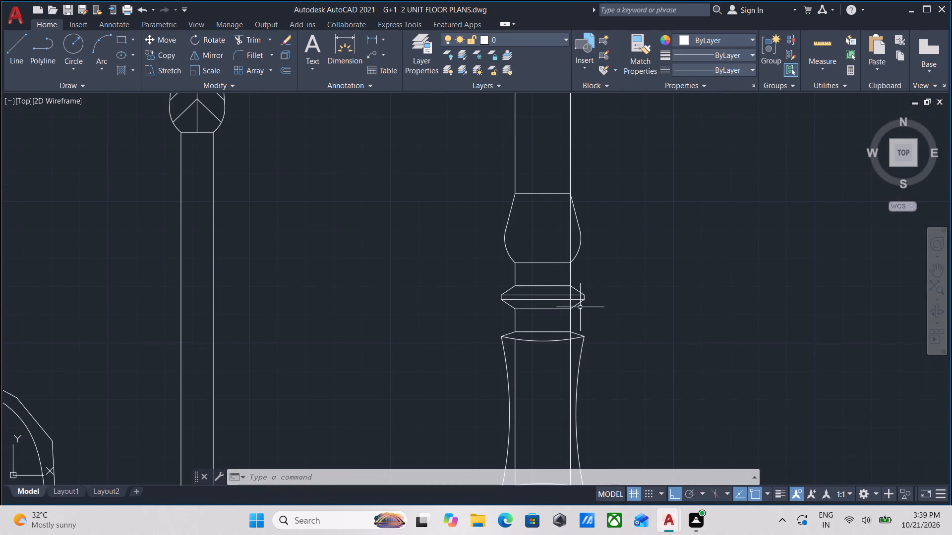
scroll(589, 305, "down", 1)
middle_click_drag(589, 305, 589, 285)
scroll(572, 342, "up", 1)
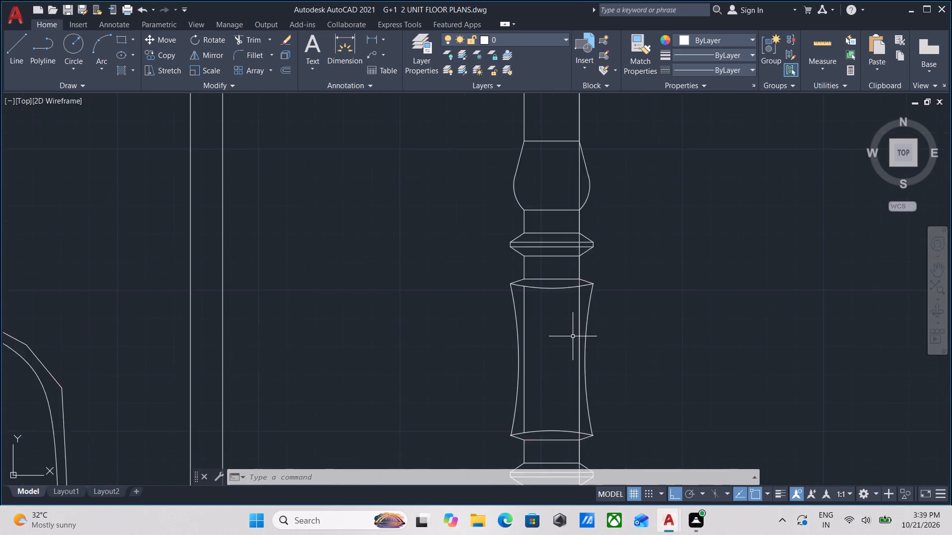
scroll(573, 334, "down", 6)
middle_click(578, 355)
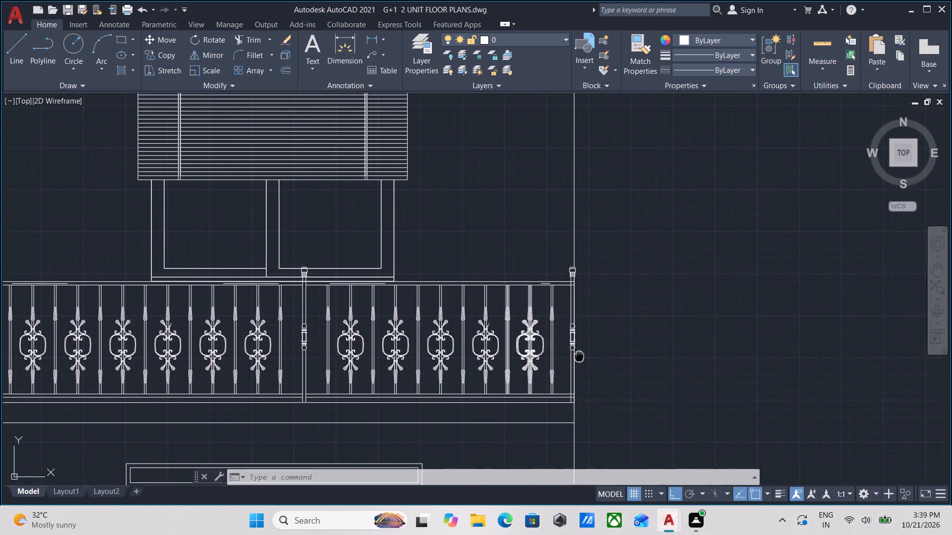
Examine the ornamental panels, handrail and intermediate posts along the first-floor balcony railing.
scroll(579, 354, "up", 3)
scroll(547, 337, "down", 2)
middle_click_drag(555, 337, 685, 361)
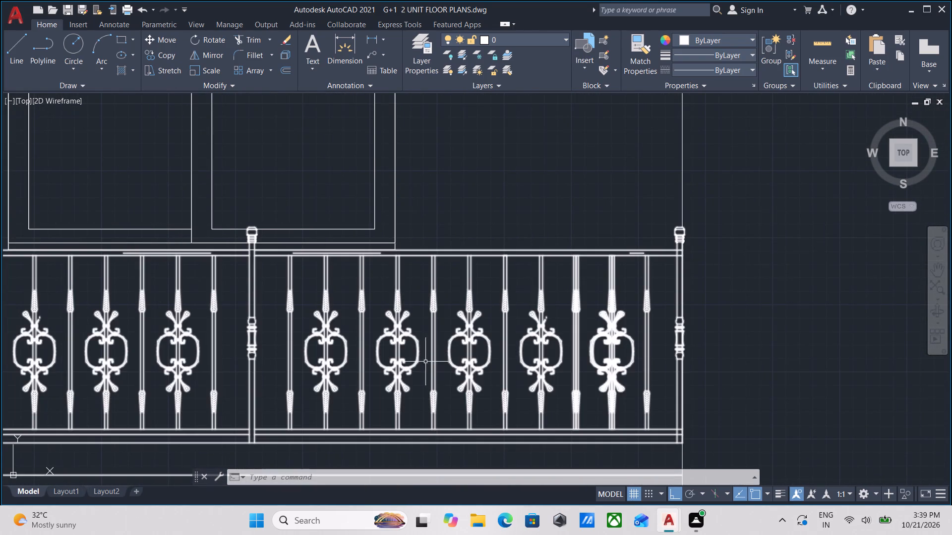
middle_click_drag(416, 362, 624, 355)
scroll(342, 365, "up", 3)
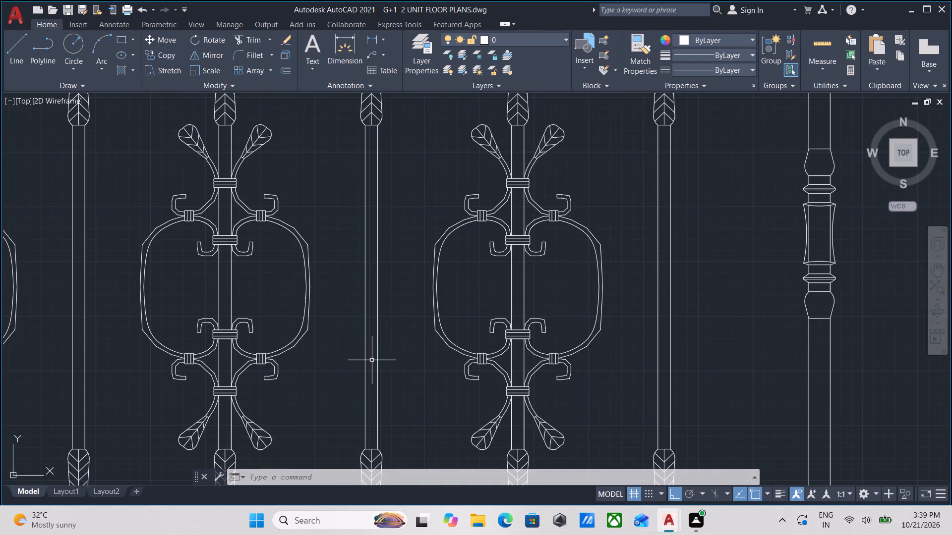
scroll(372, 360, "down", 5)
scroll(504, 355, "down", 1)
middle_click_drag(500, 357, 372, 369)
scroll(387, 351, "up", 3)
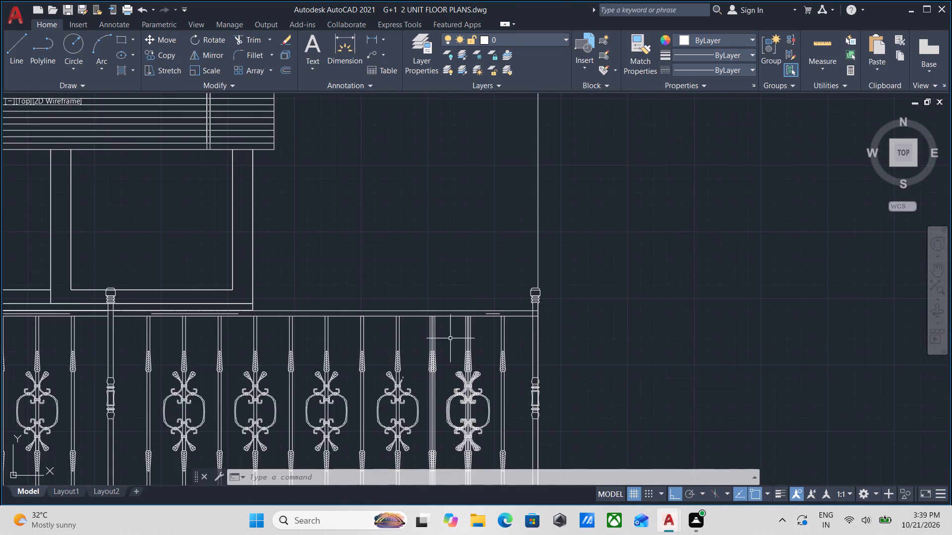
scroll(529, 333, "up", 2)
scroll(529, 333, "down", 4)
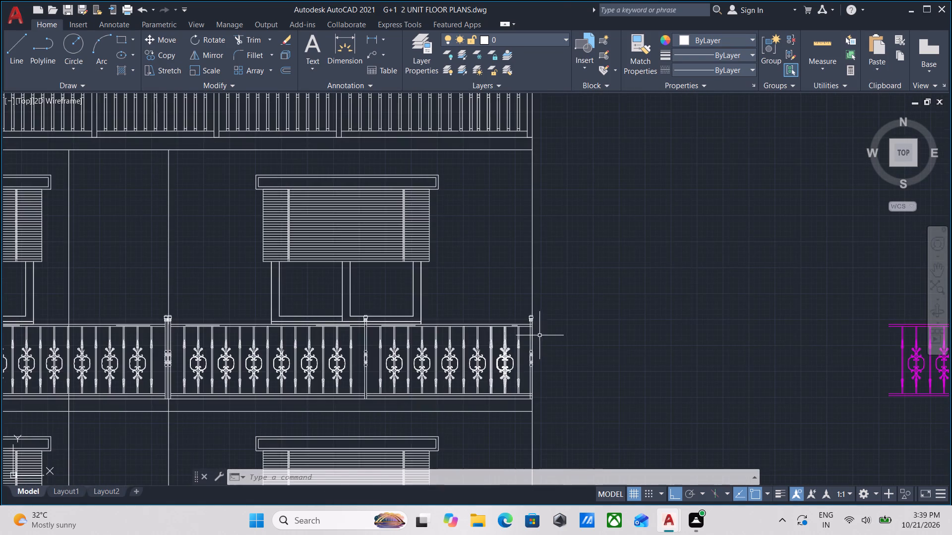
scroll(525, 328, "up", 3)
scroll(548, 326, "down", 1)
middle_click_drag(548, 326, 675, 328)
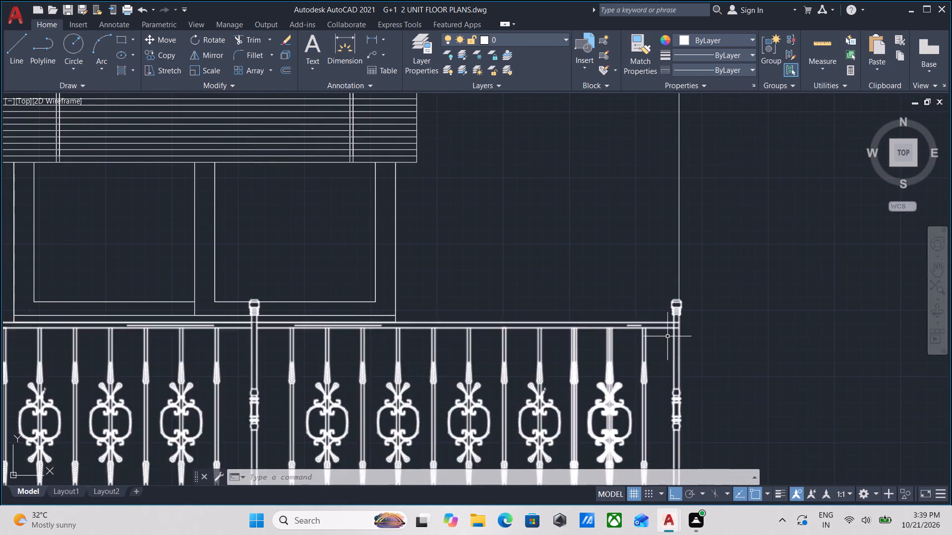
middle_click_drag(305, 358, 727, 348)
middle_click_drag(257, 341, 298, 330)
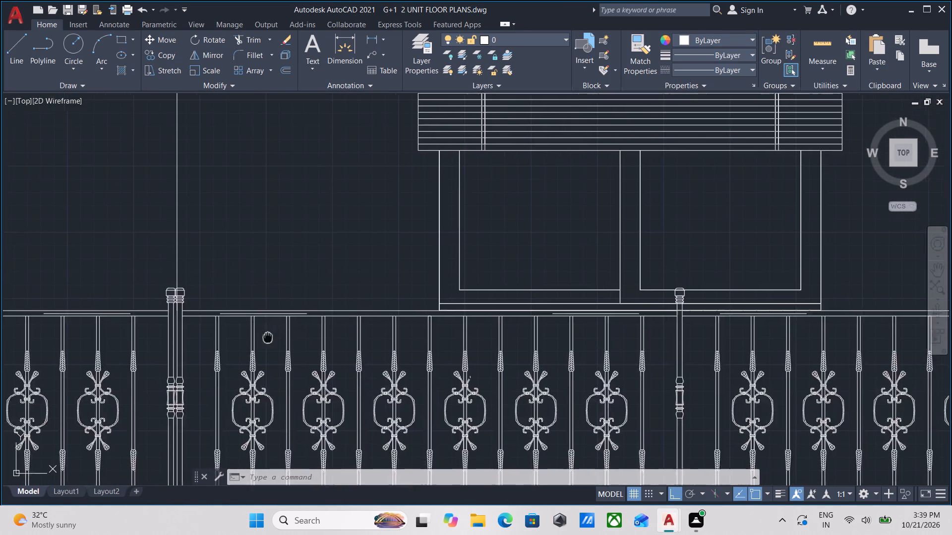
middle_click_drag(298, 330, 689, 309)
scroll(595, 309, "up", 2)
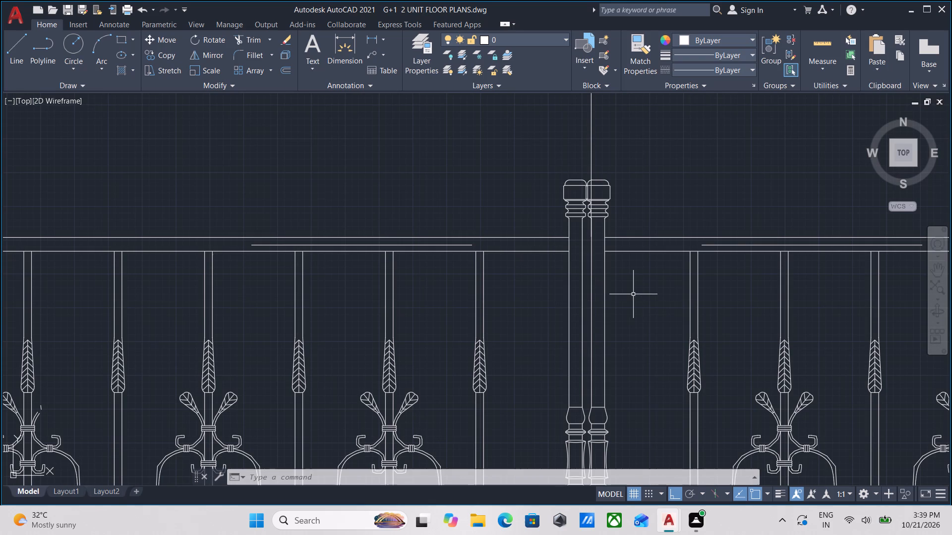
scroll(636, 291, "down", 7)
middle_click_drag(654, 299, 464, 288)
middle_click_drag(508, 317, 644, 318)
Look over the complete front elevation, including the tall stair window and the junction with the balcony.
middle_click_drag(507, 301, 554, 337)
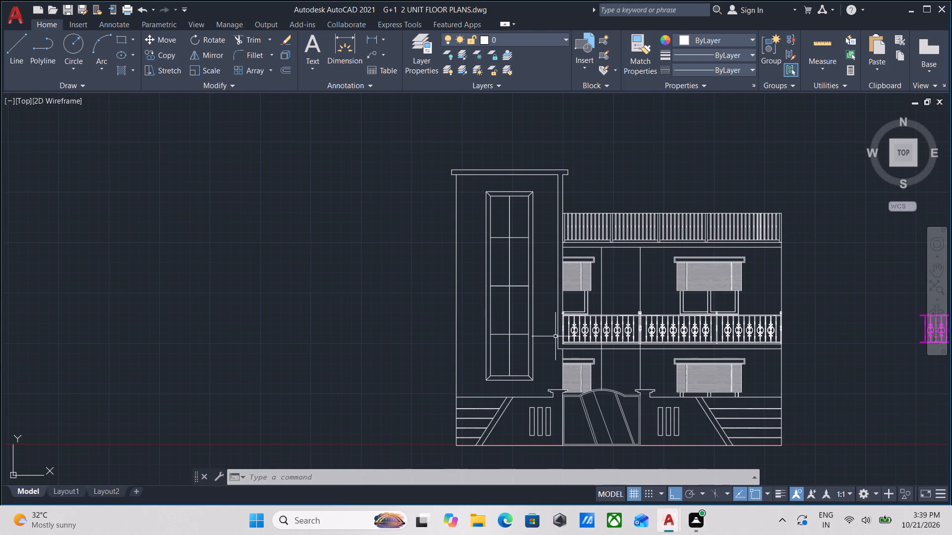
scroll(555, 336, "up", 2)
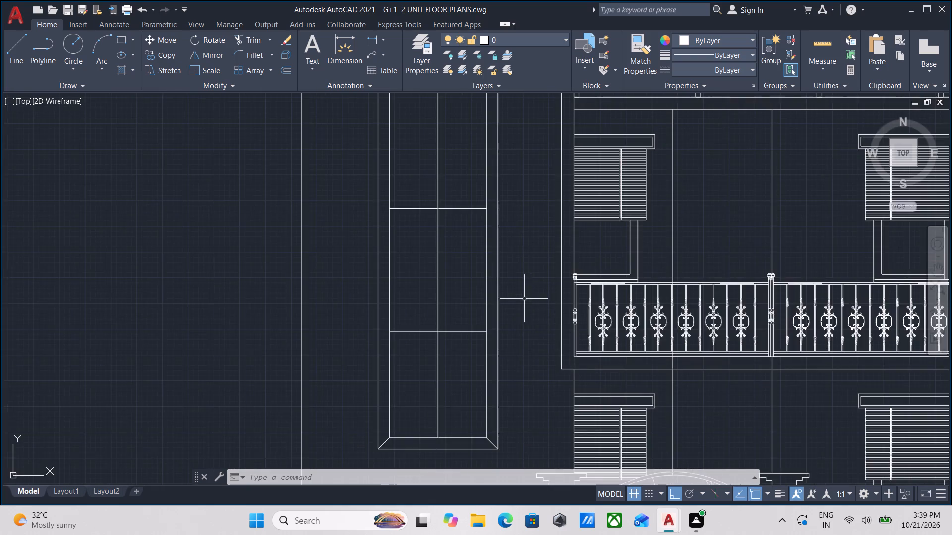
middle_click_drag(523, 302, 548, 348)
scroll(523, 304, "down", 1)
scroll(550, 349, "up", 1)
scroll(554, 337, "down", 1)
middle_click_drag(554, 337, 571, 327)
scroll(590, 343, "down", 2)
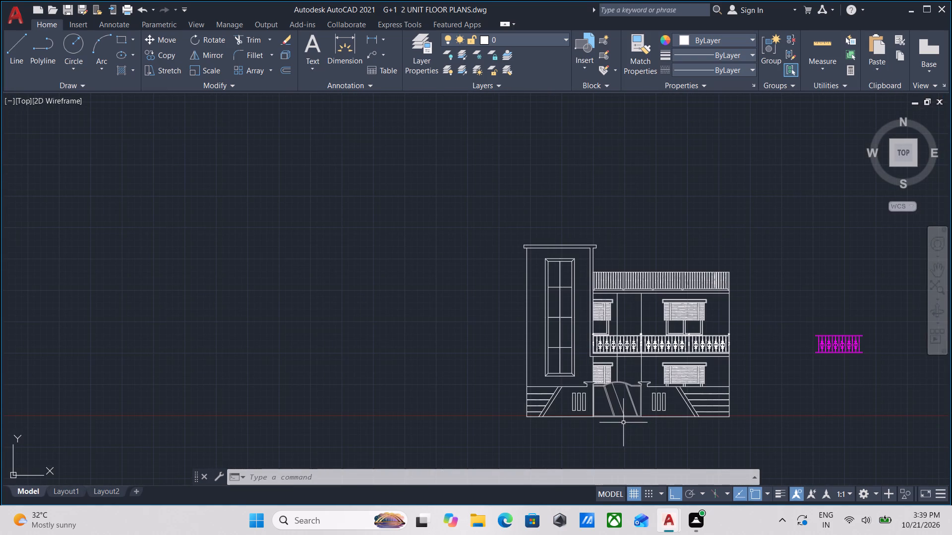
scroll(680, 256, "up", 3)
scroll(674, 299, "down", 2)
middle_click_drag(674, 299, 690, 267)
middle_click_drag(545, 333, 574, 282)
scroll(589, 278, "down", 1)
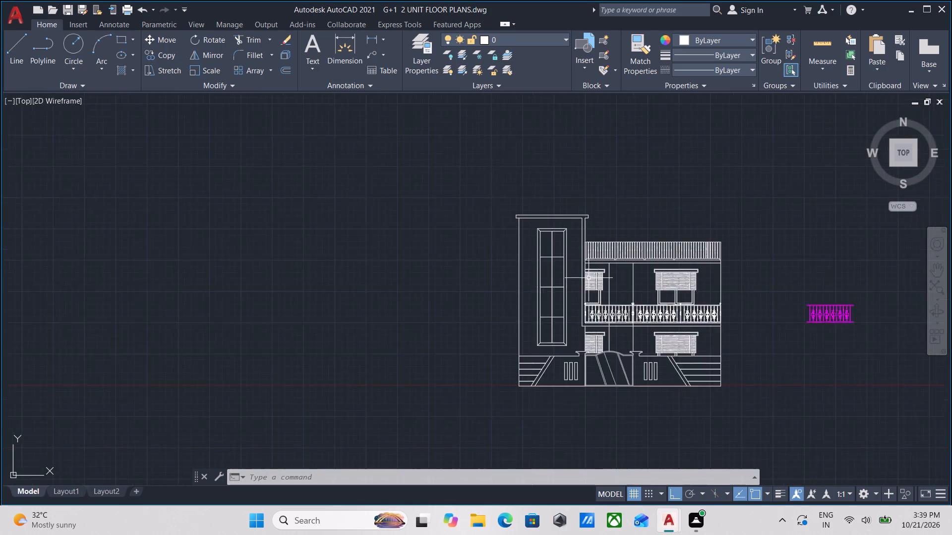
Erase the spare magenta railing panel standing beside the front elevation.
middle_click_drag(589, 278, 619, 250)
middle_click_drag(689, 238, 471, 270)
left_click(680, 356)
left_click(611, 279)
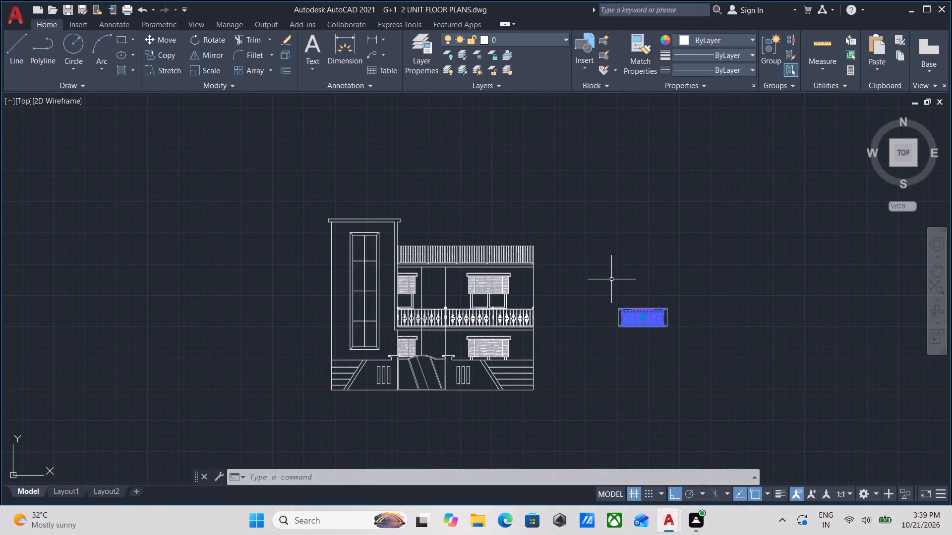
right_click(611, 279)
left_click(663, 294)
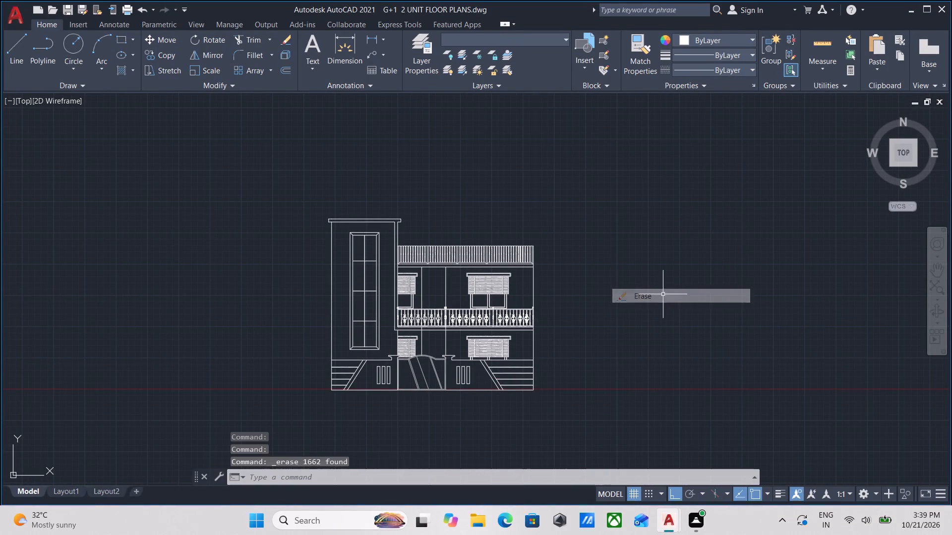
Copy the furnished ground floor plan with its dimensions into the empty area beyond the plan above the front elevation.
scroll(655, 297, "down", 1)
middle_click_drag(655, 297, 696, 343)
middle_click_drag(463, 289, 505, 299)
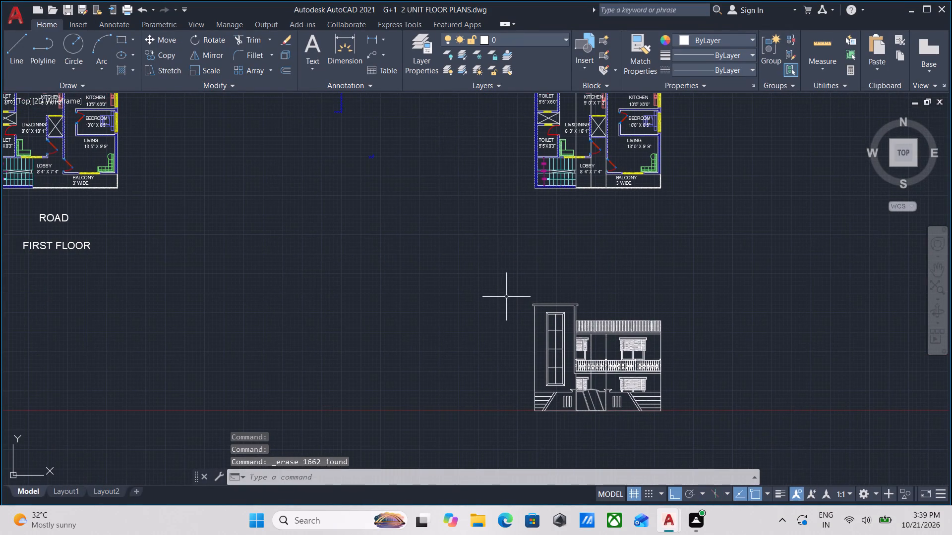
middle_click_drag(512, 299, 596, 401)
scroll(625, 346, "down", 1)
middle_click_drag(625, 346, 624, 321)
scroll(321, 306, "up", 1)
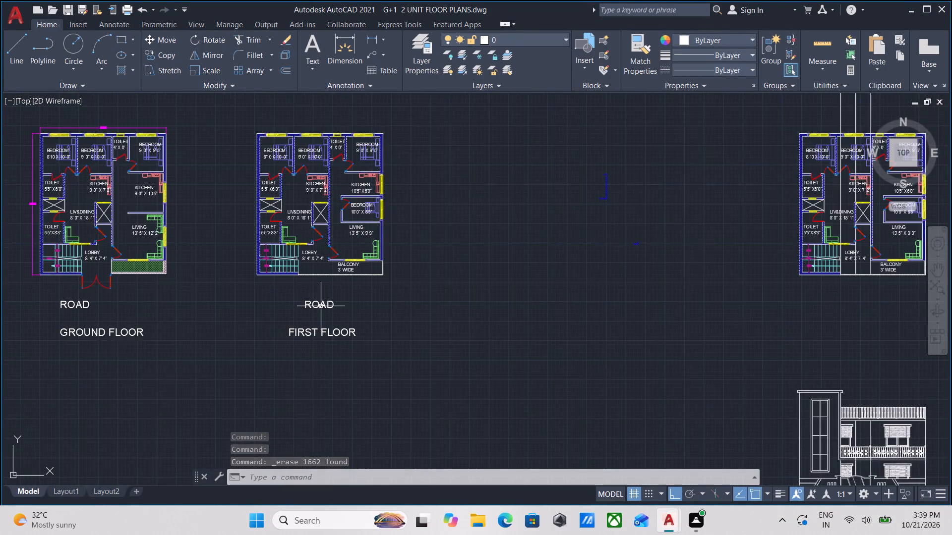
scroll(321, 306, "up", 1)
scroll(411, 310, "down", 1)
middle_click_drag(415, 311, 529, 317)
middle_click_drag(364, 302, 515, 316)
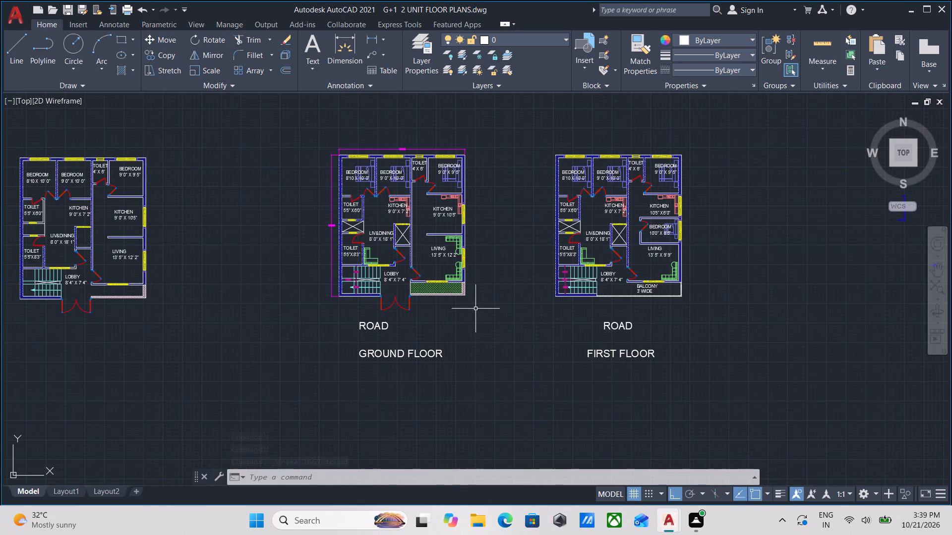
left_click(476, 309)
left_click(452, 281)
middle_click_drag(505, 331, 570, 344)
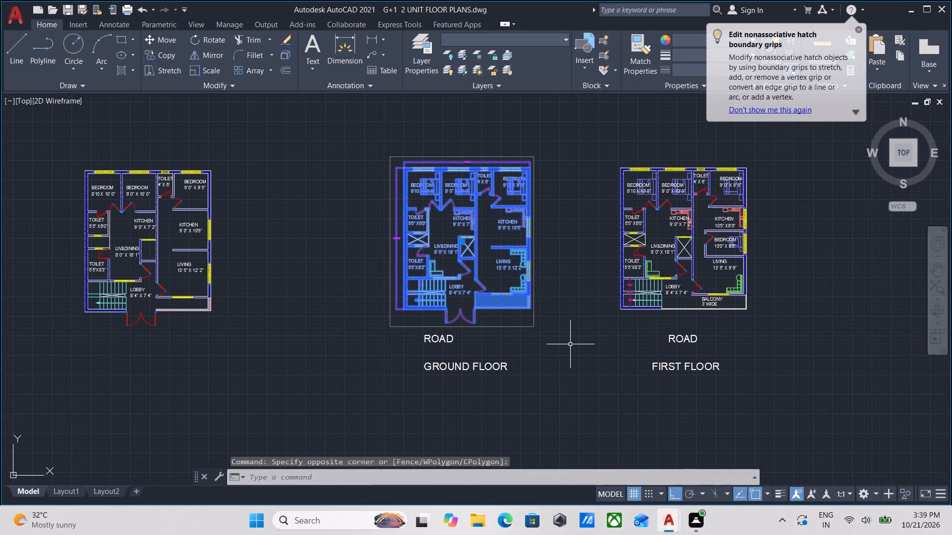
type("CO")
key("Return")
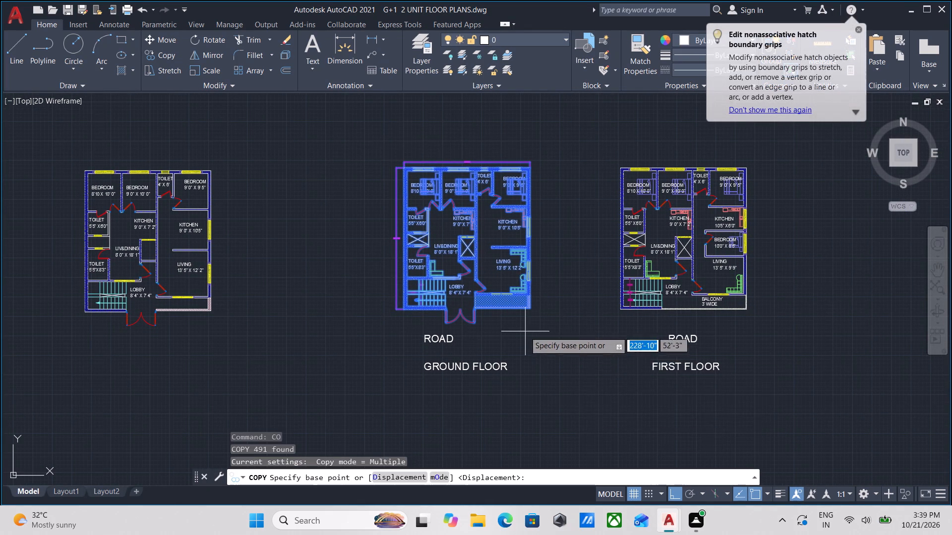
scroll(523, 323, "up", 1)
left_click(533, 302)
middle_click_drag(673, 331, 430, 333)
scroll(827, 342, "down", 2)
middle_click_drag(827, 342, 416, 344)
scroll(793, 358, "down", 2)
middle_click_drag(794, 358, 536, 357)
scroll(667, 353, "up", 1)
left_click(693, 355)
key("Escape")
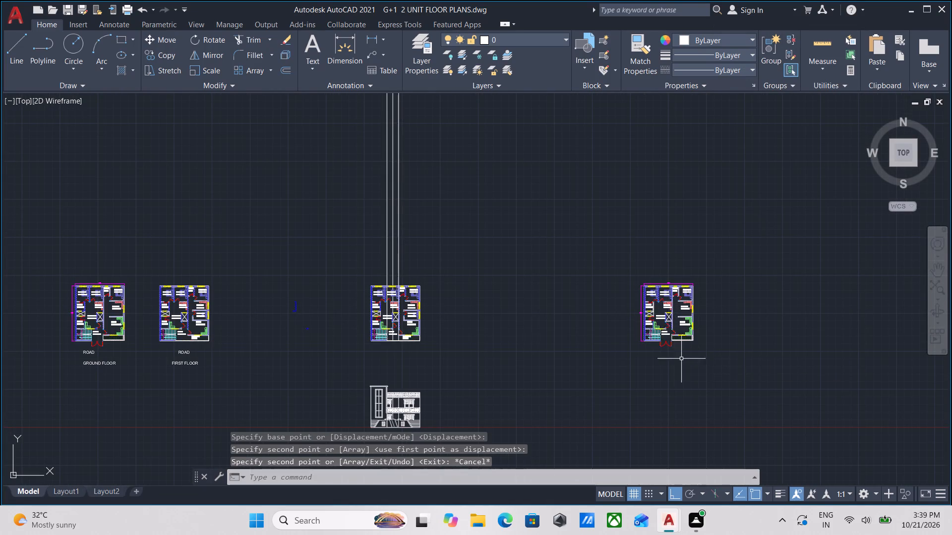
scroll(661, 361, "up", 3)
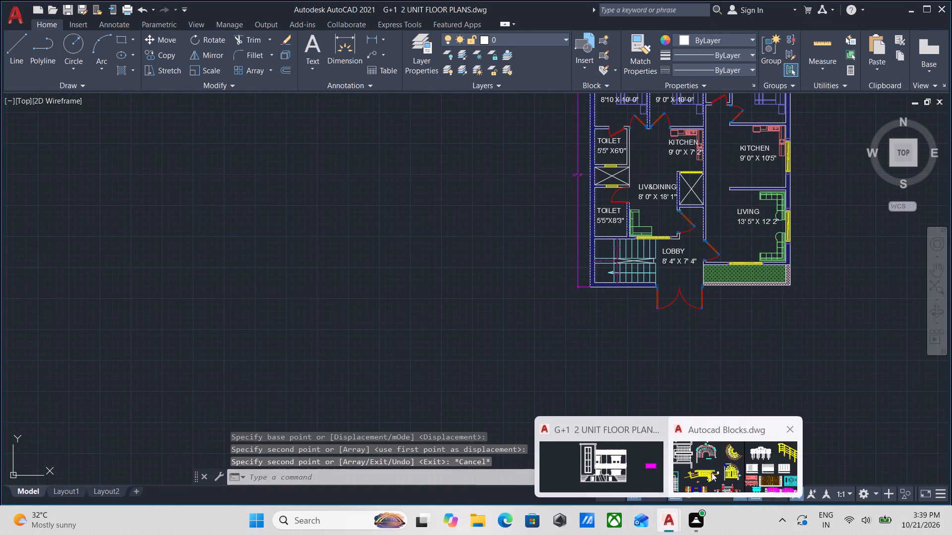
Switch to the Autocad Blocks drawing and look through the block library for the section and direction symbols.
left_click(715, 469)
scroll(663, 344, "down", 2)
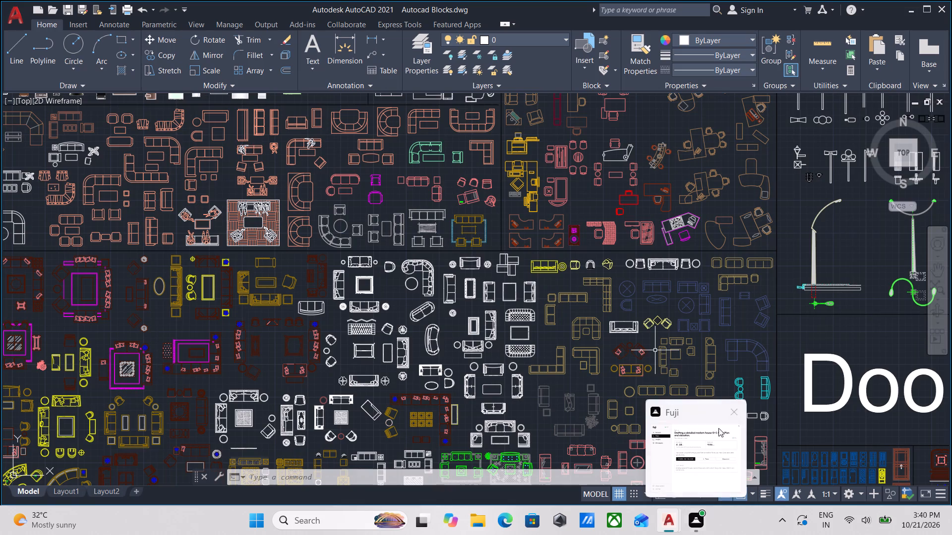
scroll(767, 321, "down", 2)
middle_click_drag(767, 322, 449, 321)
scroll(629, 288, "up", 1)
middle_click_drag(629, 286, 386, 336)
middle_click_drag(529, 297, 416, 349)
middle_click_drag(485, 265, 457, 326)
middle_click_drag(470, 284, 469, 335)
scroll(468, 362, "up", 2)
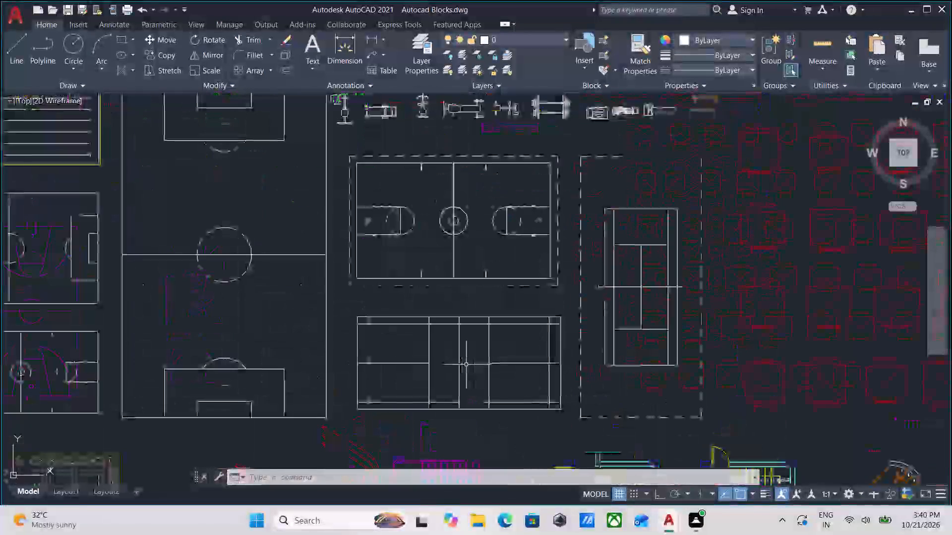
scroll(475, 349, "down", 1)
middle_click_drag(475, 349, 476, 358)
scroll(455, 343, "up", 2)
scroll(457, 340, "down", 1)
middle_click_drag(457, 340, 481, 339)
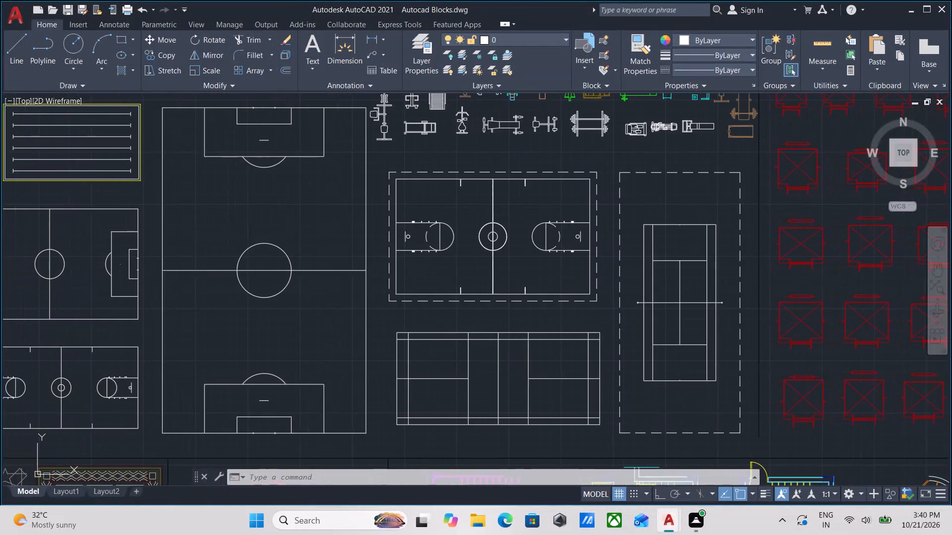
scroll(493, 337, "down", 1)
middle_click_drag(493, 339, 493, 426)
middle_click_drag(506, 330, 510, 402)
scroll(570, 291, "up", 1)
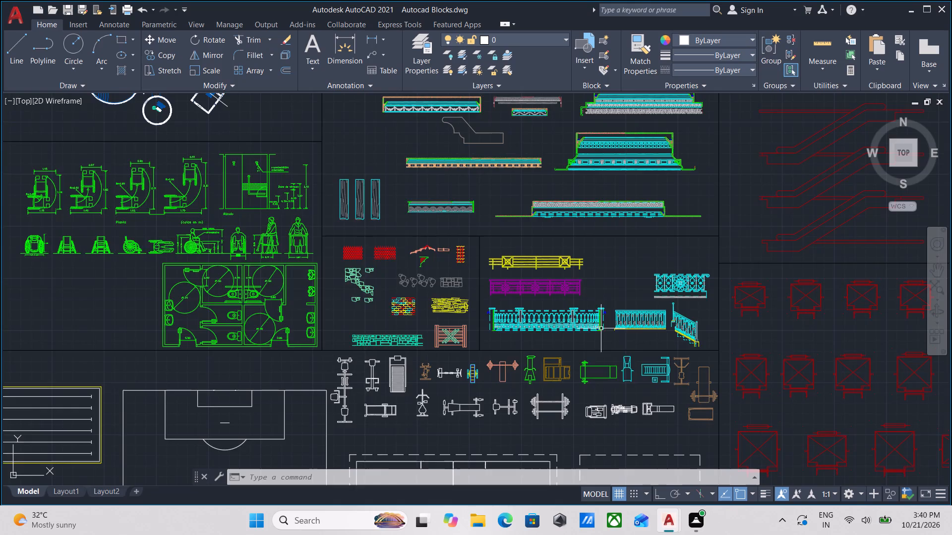
scroll(626, 331, "up", 4)
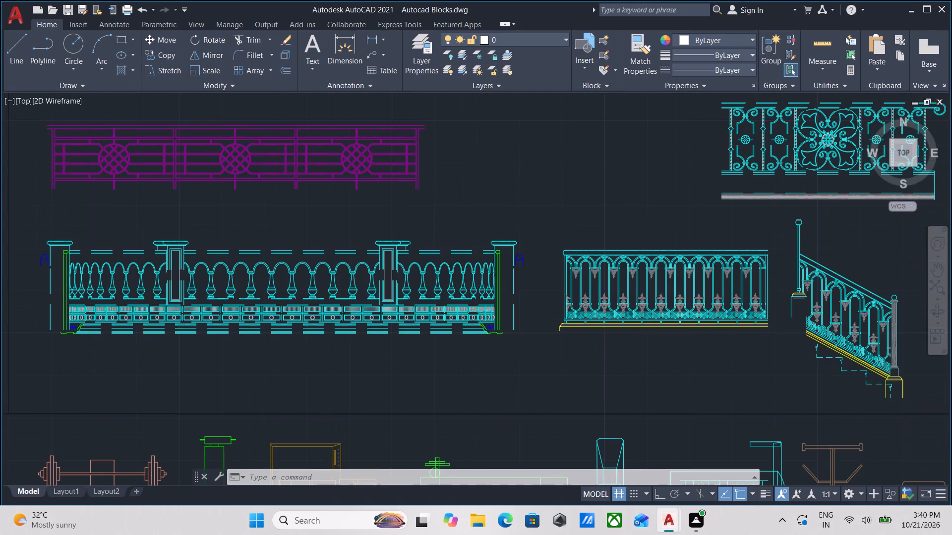
scroll(652, 331, "down", 1)
middle_click_drag(652, 331, 650, 336)
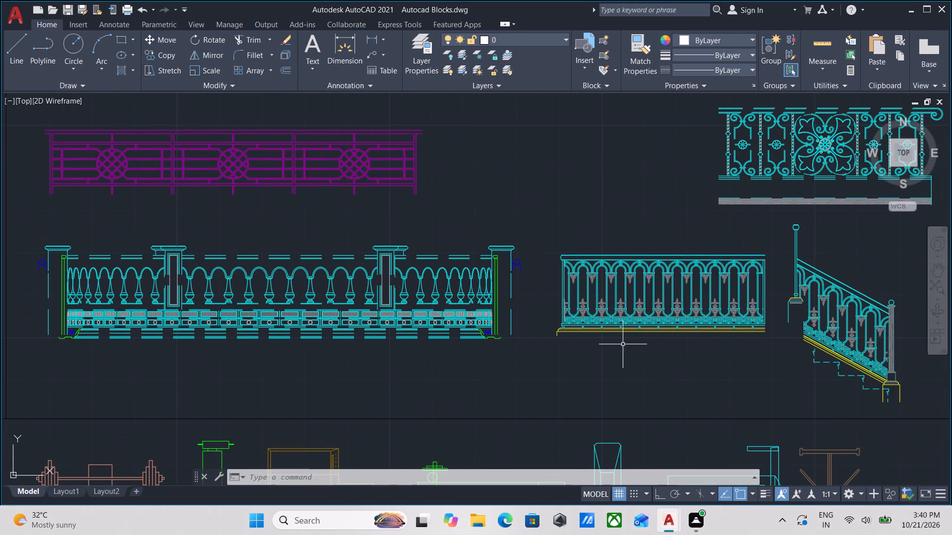
scroll(533, 342, "down", 4)
middle_click_drag(523, 344, 560, 336)
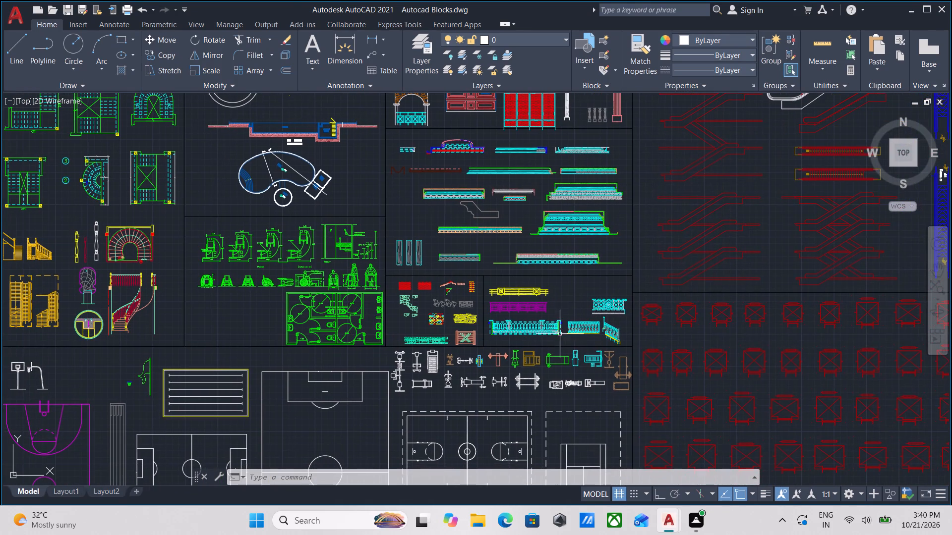
middle_click_drag(351, 333, 512, 294)
scroll(464, 369, "up", 2)
scroll(520, 349, "down", 1)
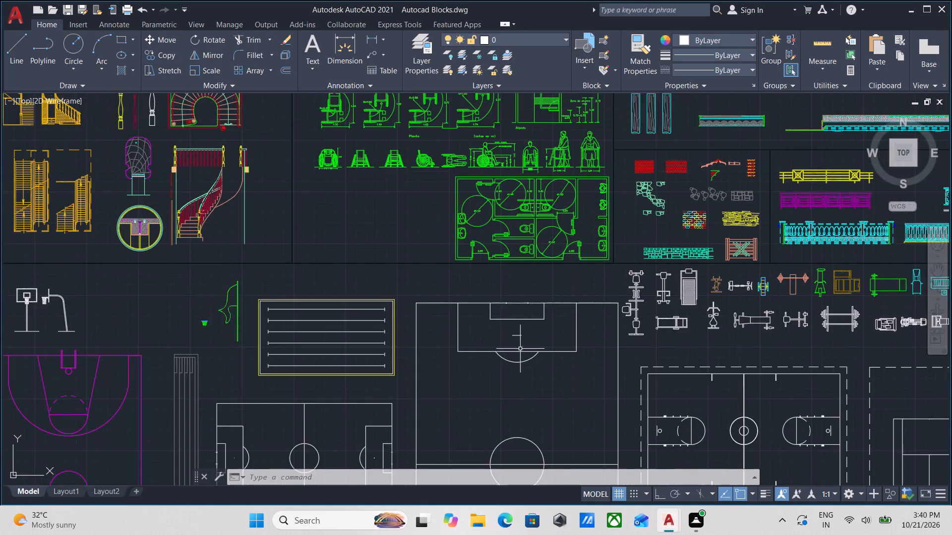
middle_click_drag(520, 349, 541, 304)
scroll(548, 331, "down", 1)
middle_click_drag(548, 331, 572, 306)
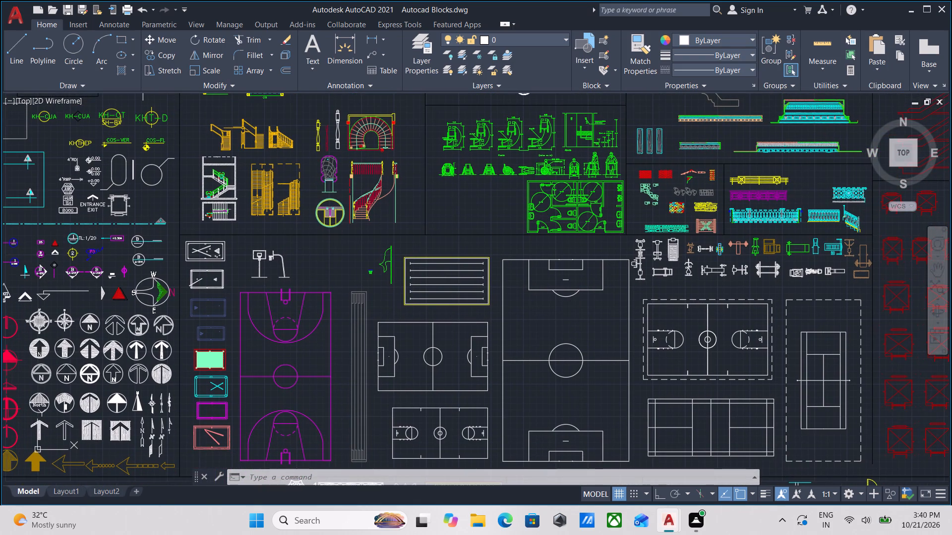
middle_click_drag(574, 305, 588, 375)
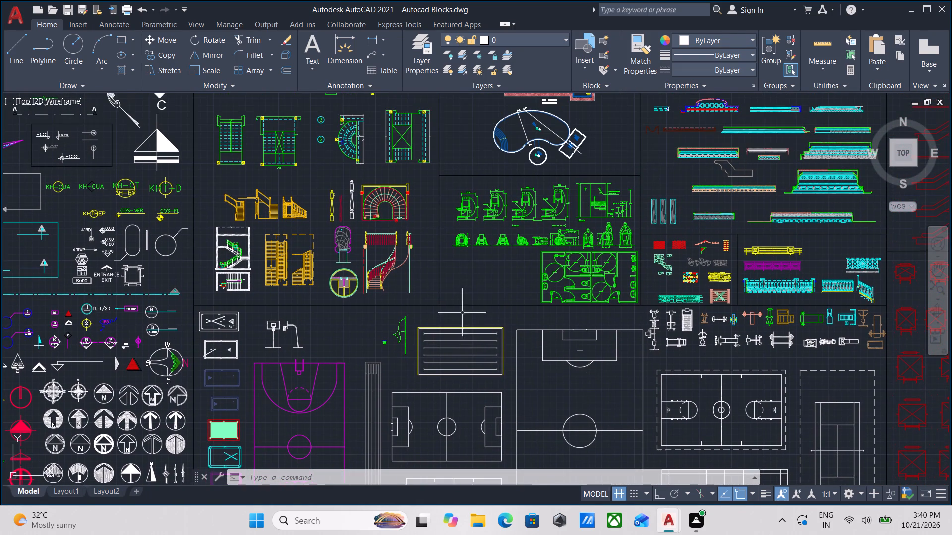
middle_click_drag(468, 296, 478, 425)
middle_click_drag(669, 280, 612, 334)
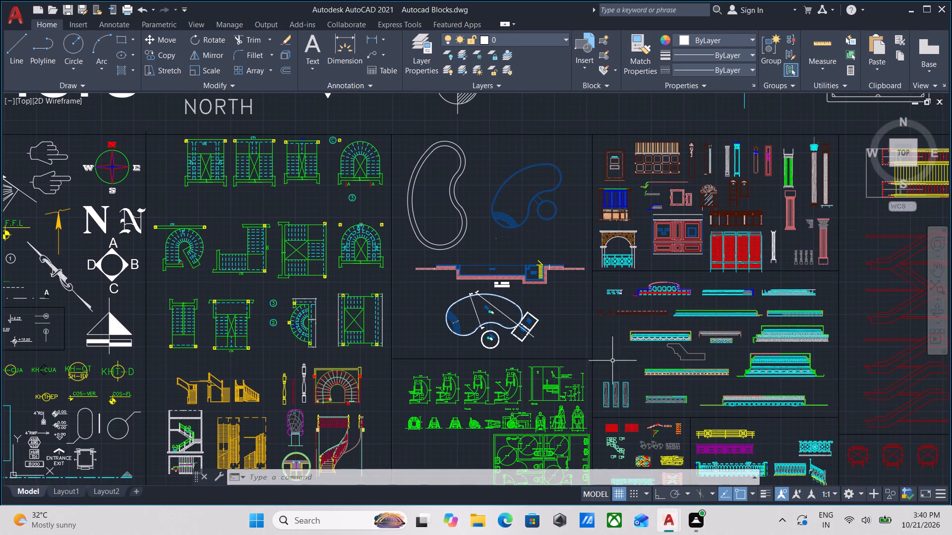
scroll(557, 347, "down", 2)
middle_click_drag(485, 283, 618, 312)
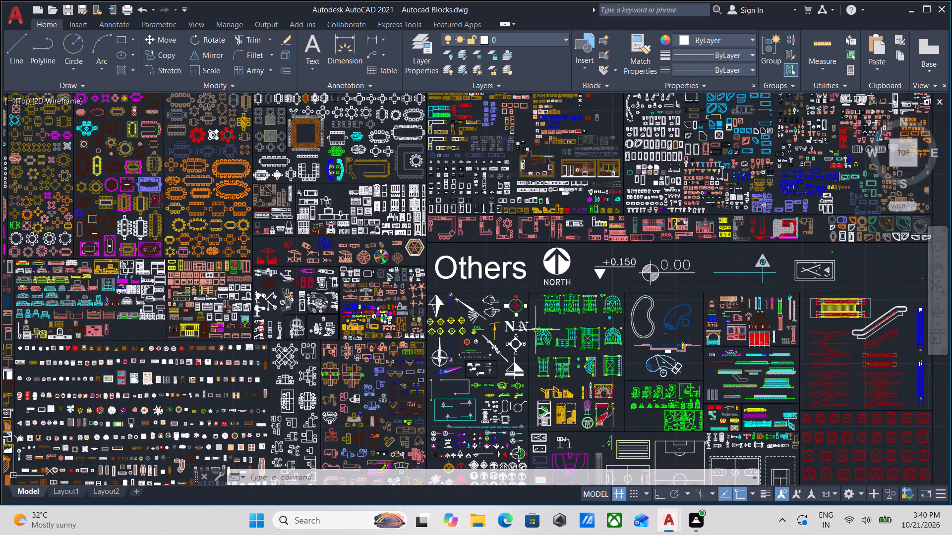
Copy the yellow section marker lettered A whose arrow faces east to the clipboard.
scroll(468, 336, "up", 2)
middle_click_drag(462, 348, 500, 244)
scroll(442, 215, "up", 4)
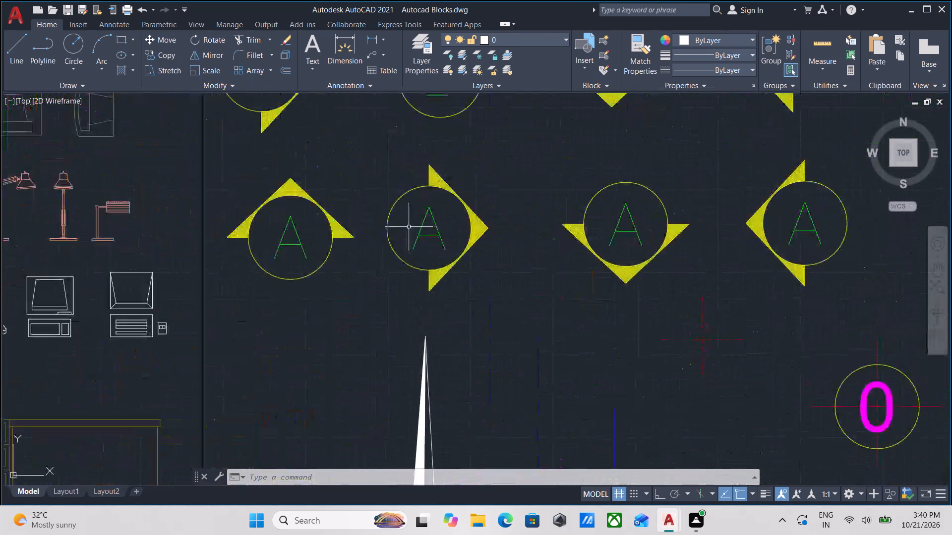
scroll(480, 280, "down", 1)
middle_click_drag(487, 287, 527, 308)
left_click(527, 308)
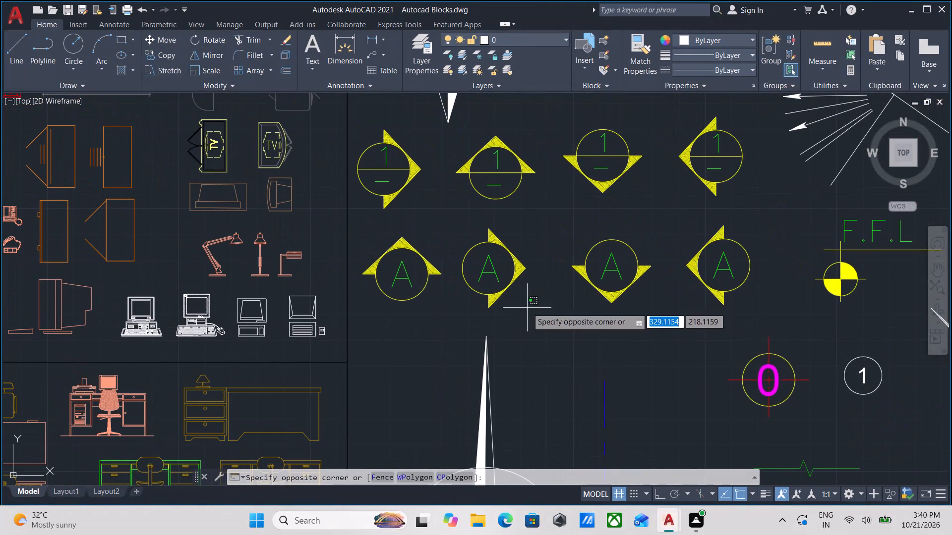
left_click(463, 222)
middle_click_drag(526, 274, 559, 277)
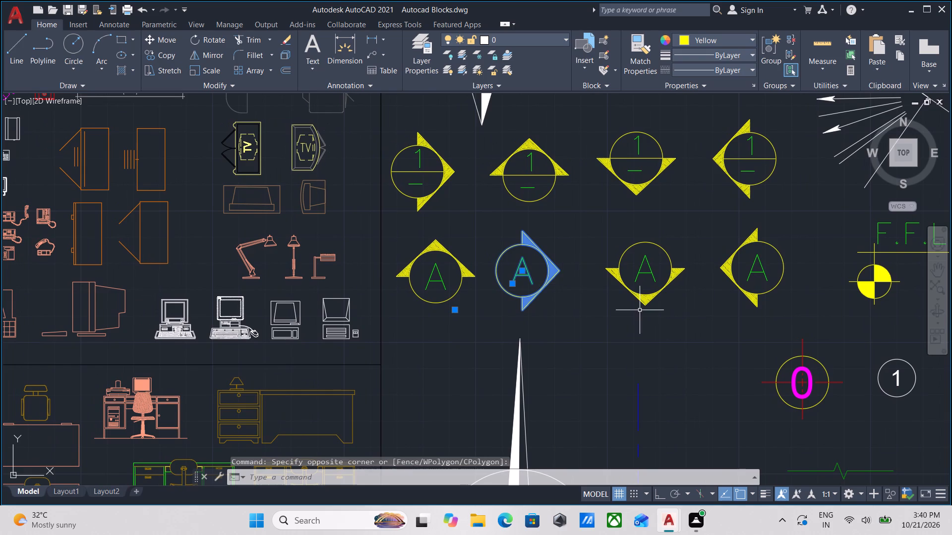
key("Escape")
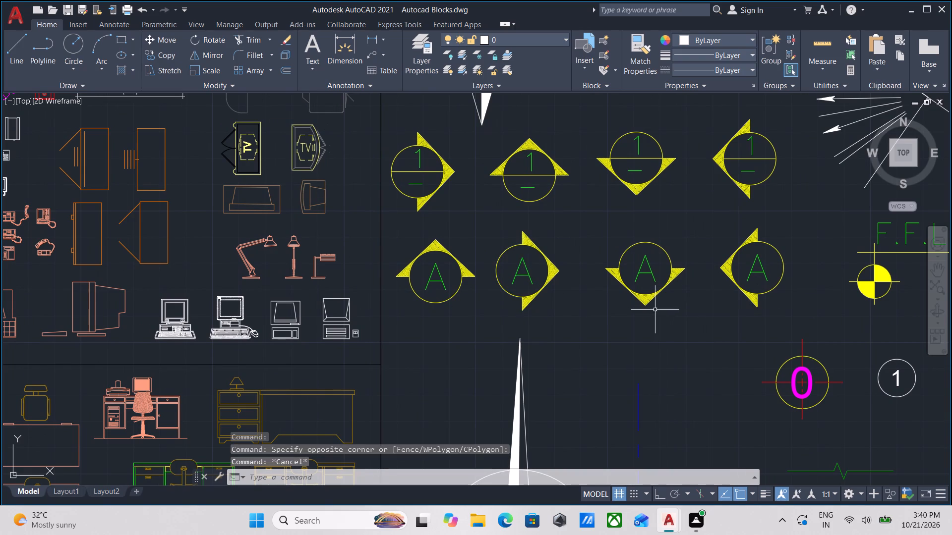
left_click(561, 306)
left_click(498, 245)
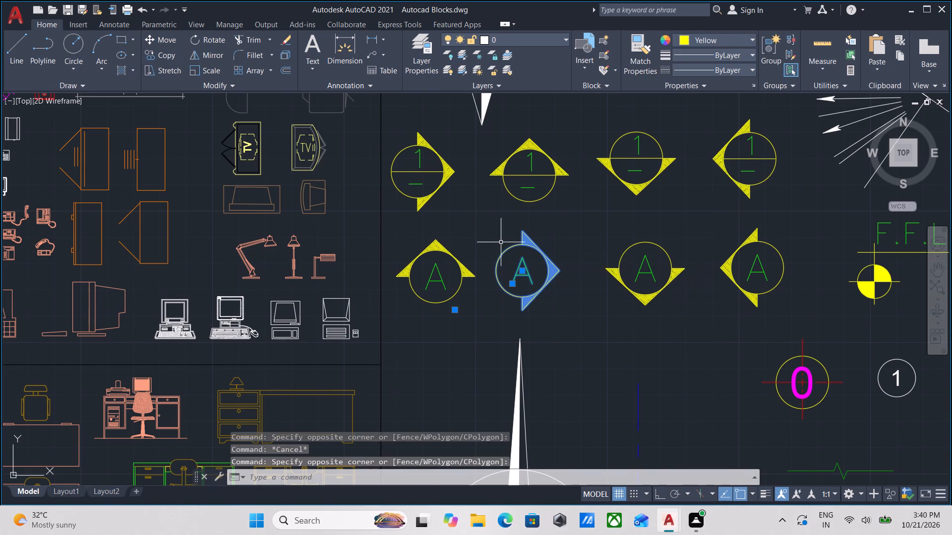
key("ctrl+c")
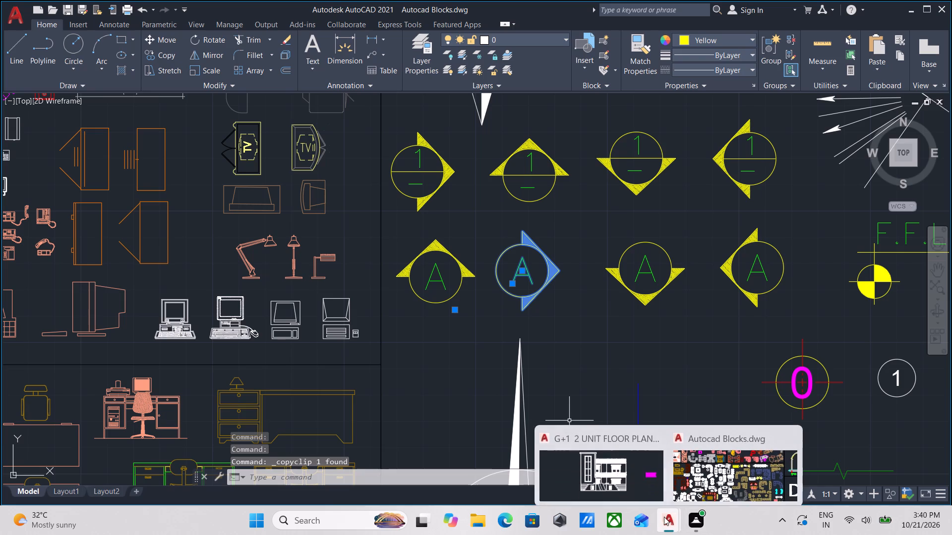
Switch back to the G+1 2 UNIT FLOOR PLANS drawing and examine the staircase, lobby and entrance of the copied ground floor plan.
left_click(615, 478)
scroll(550, 79, "down", 1)
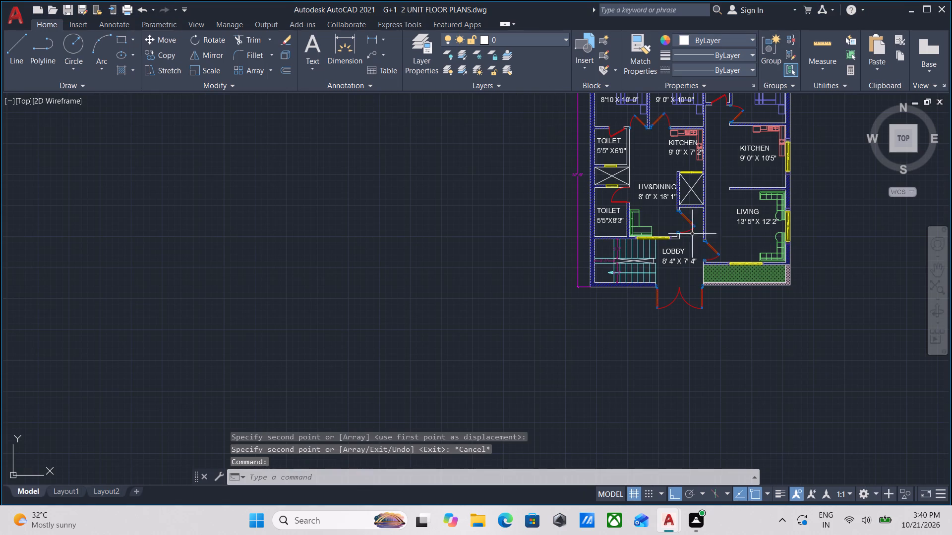
scroll(714, 256, "down", 3)
scroll(714, 256, "up", 3)
middle_click_drag(634, 237, 639, 268)
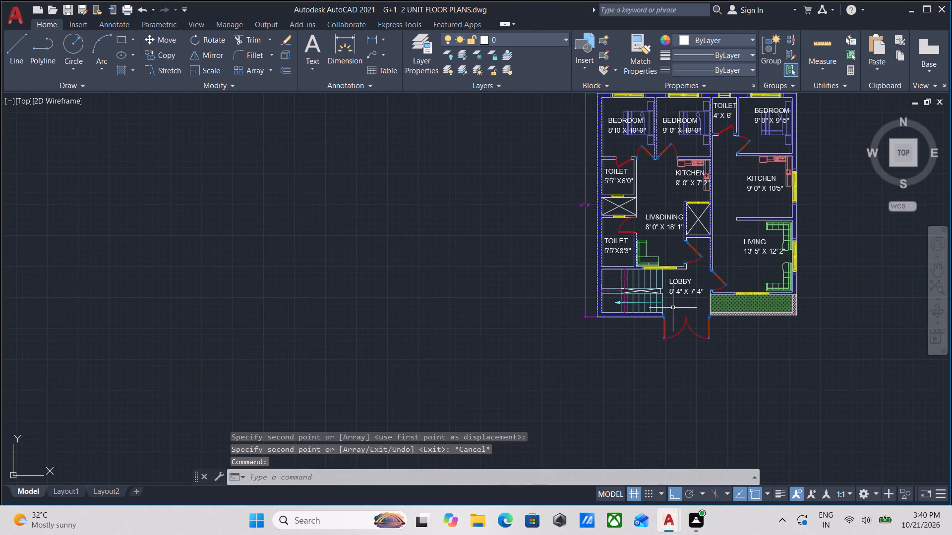
scroll(685, 319, "up", 3)
middle_click_drag(712, 324, 699, 331)
scroll(593, 245, "down", 2)
middle_click_drag(593, 244, 597, 286)
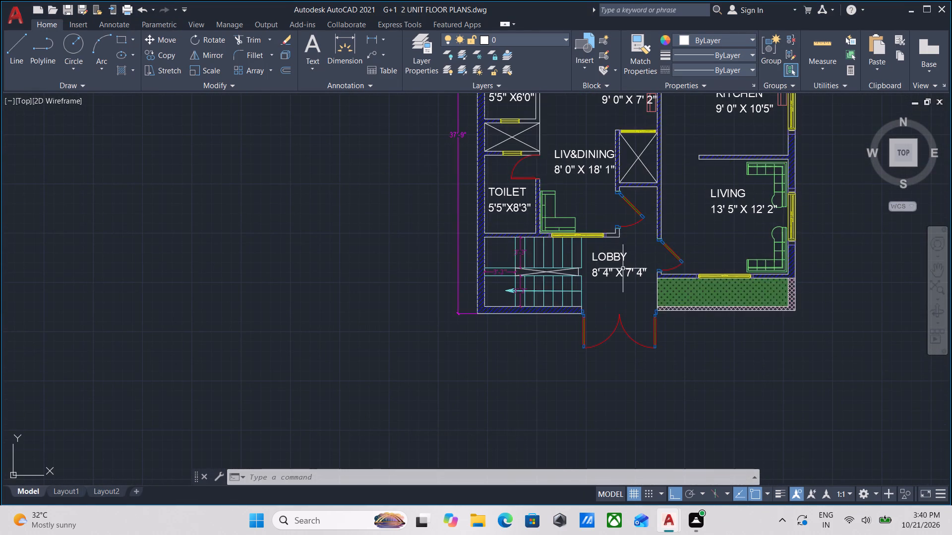
middle_click_drag(526, 324, 531, 278)
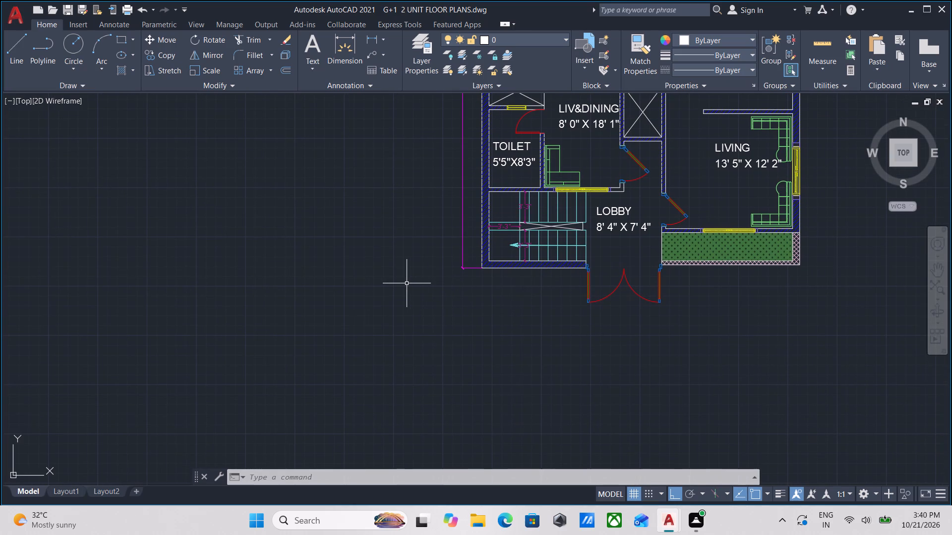
middle_click_drag(373, 267, 382, 298)
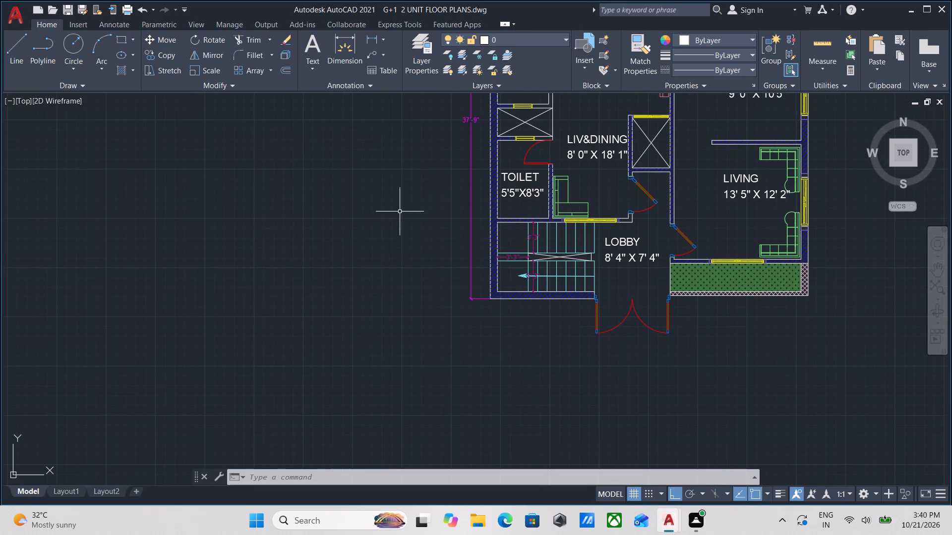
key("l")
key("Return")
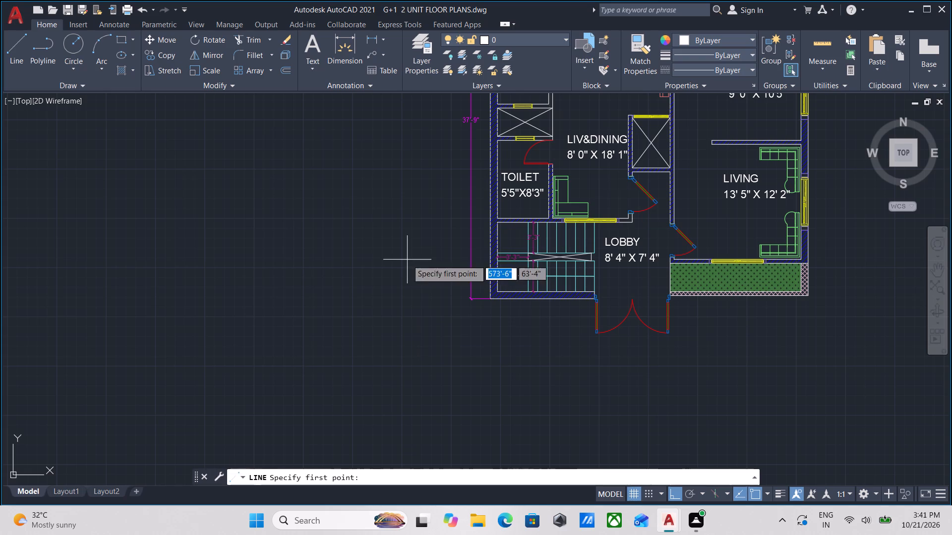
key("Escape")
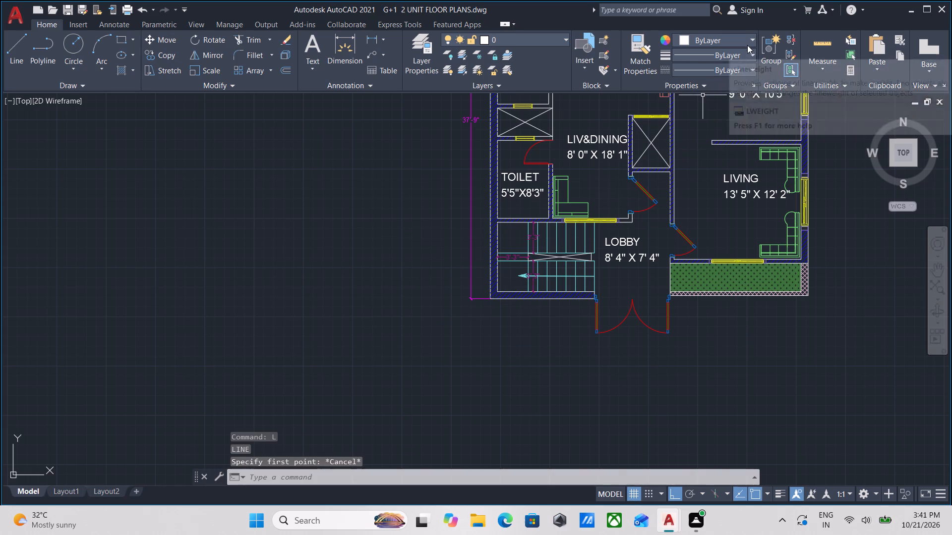
With the linetype set to DASHED, draw a section line about 44 ft east through the staircase, lobby and planter, turning north beyond the plan.
left_click(748, 41)
left_click(752, 40)
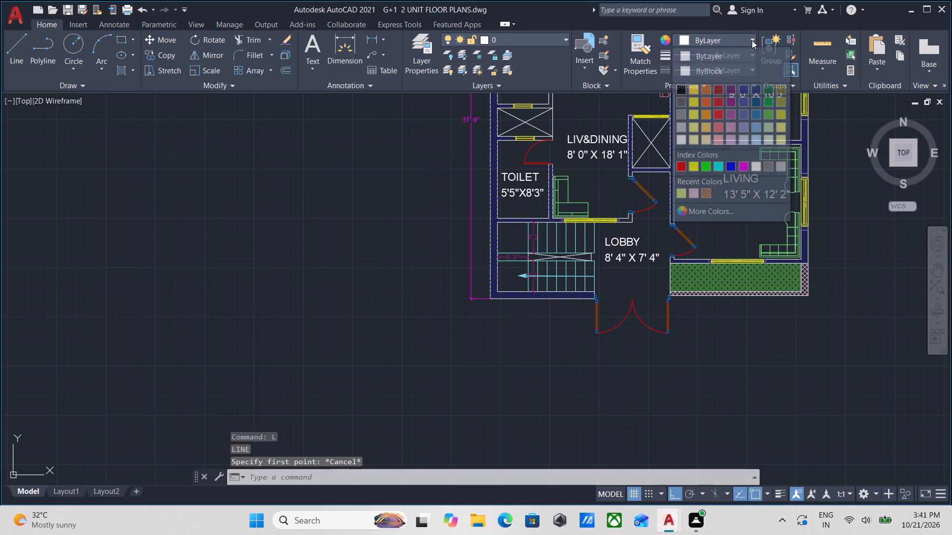
left_click(747, 55)
left_click(747, 55)
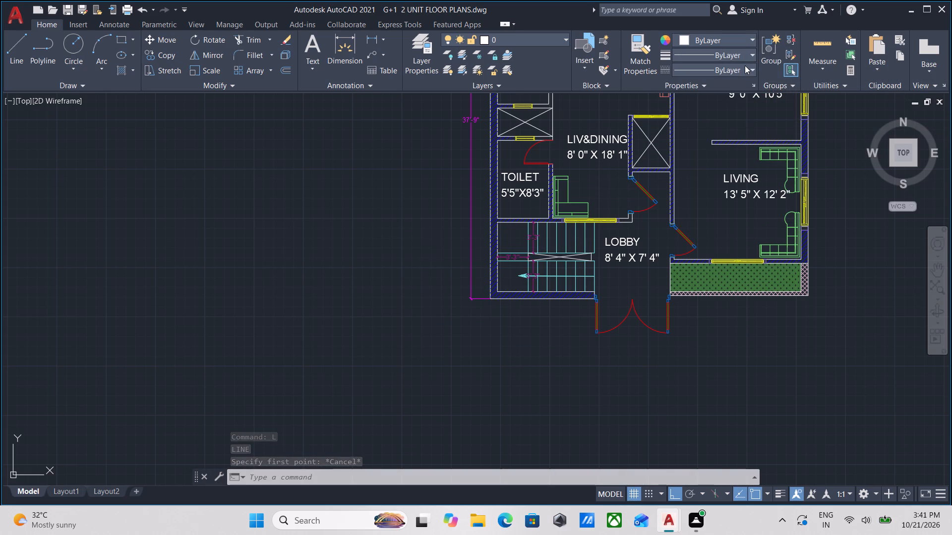
left_click(739, 69)
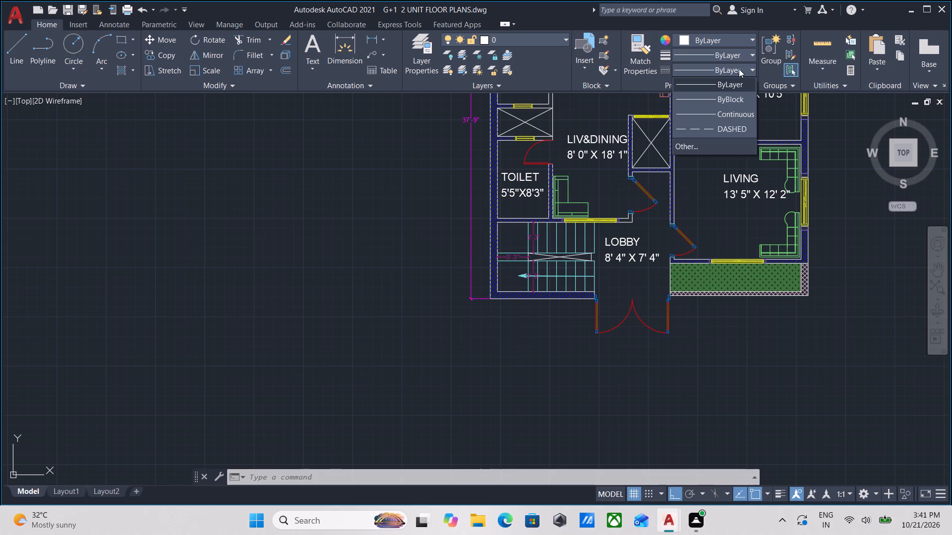
left_click(702, 129)
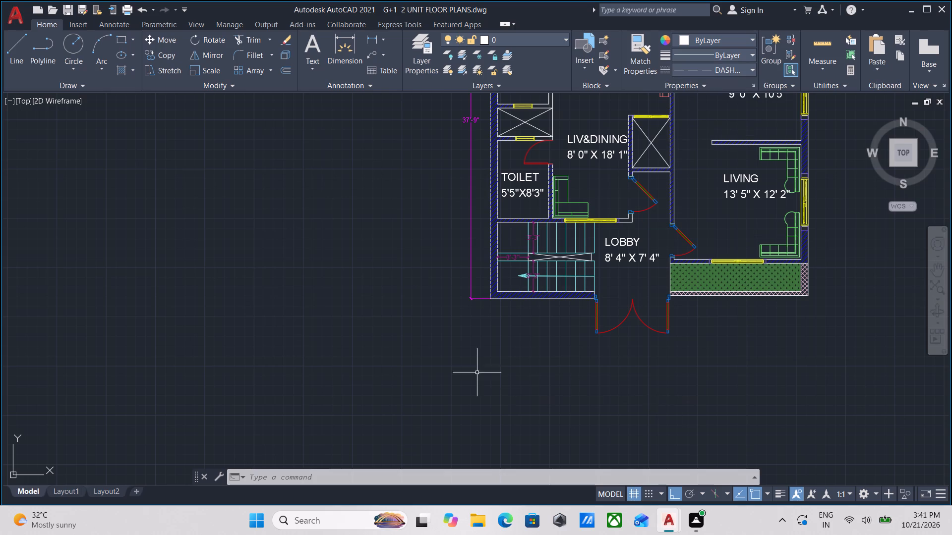
scroll(455, 274, "up", 1)
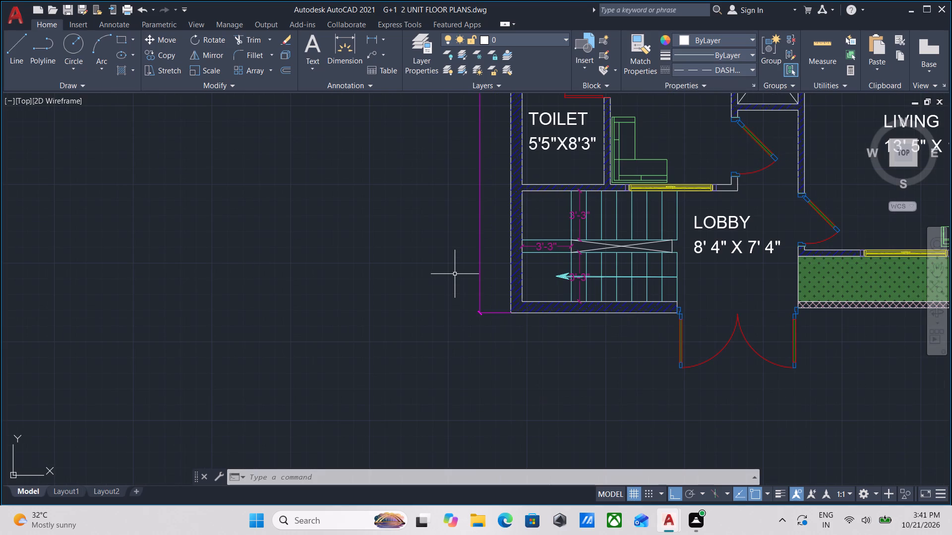
key("l")
key("Return")
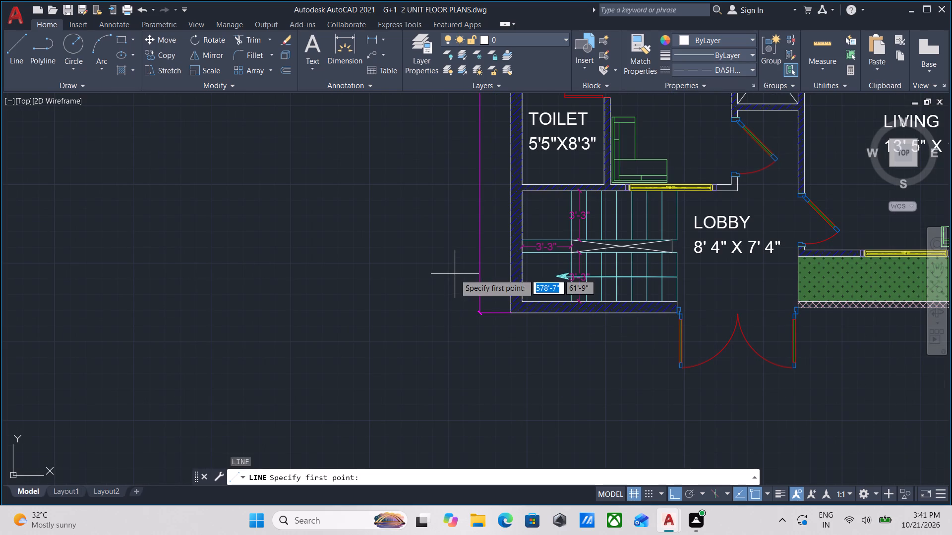
left_click(455, 274)
middle_click_drag(757, 269, 351, 276)
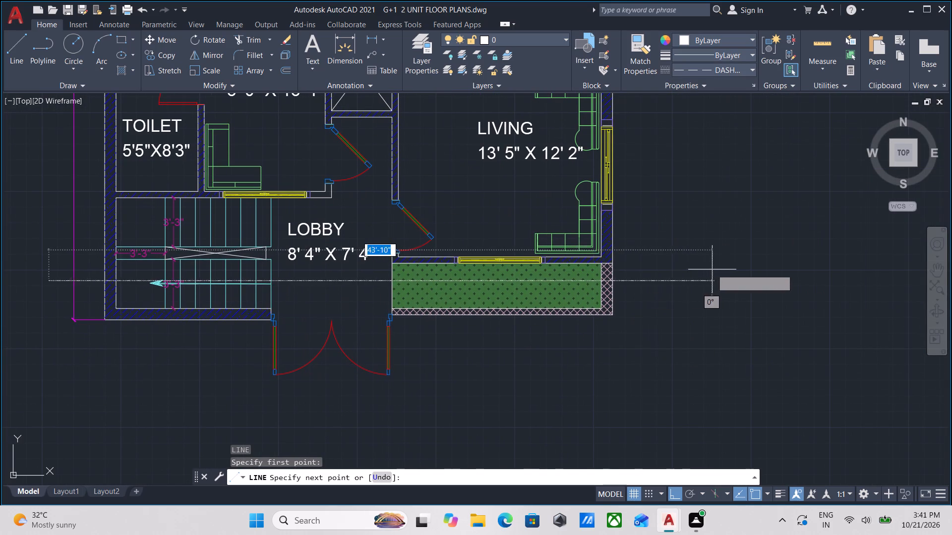
left_click(718, 269)
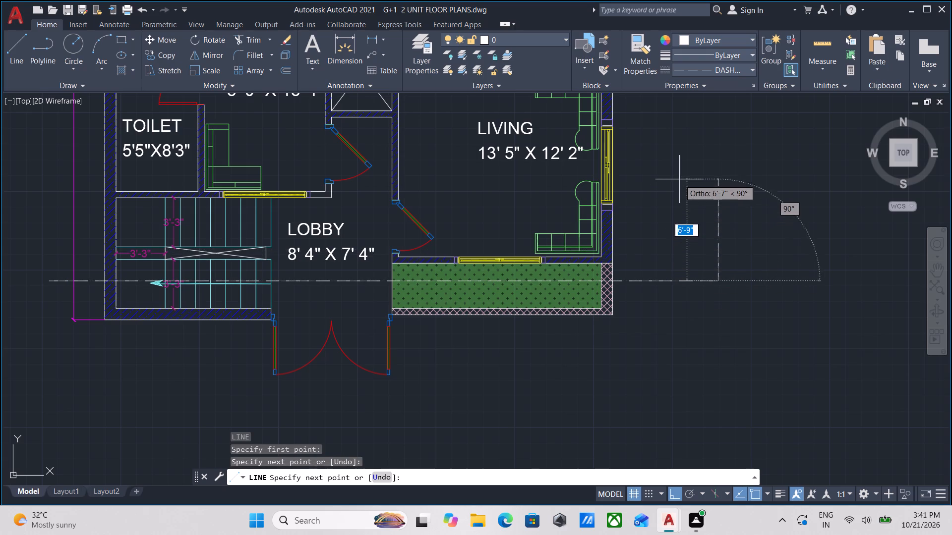
left_click(694, 162)
key("Escape")
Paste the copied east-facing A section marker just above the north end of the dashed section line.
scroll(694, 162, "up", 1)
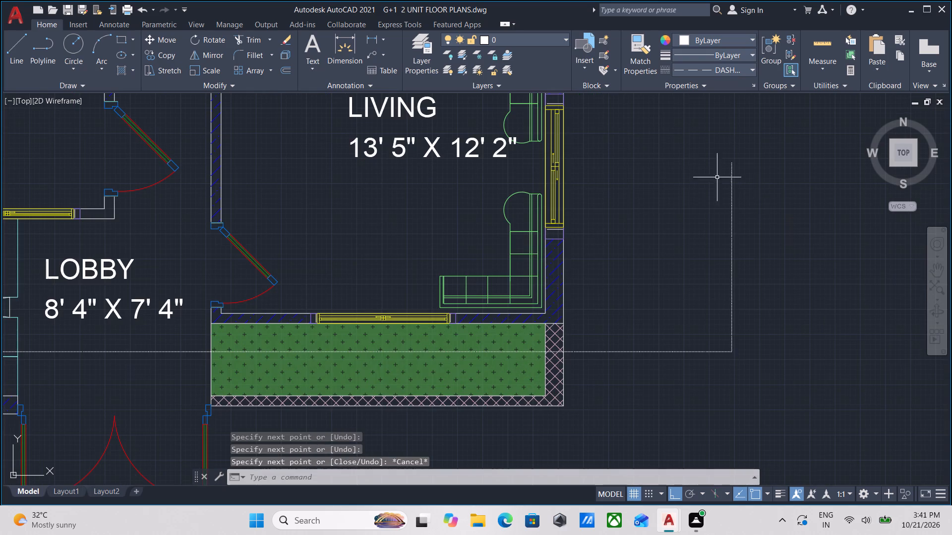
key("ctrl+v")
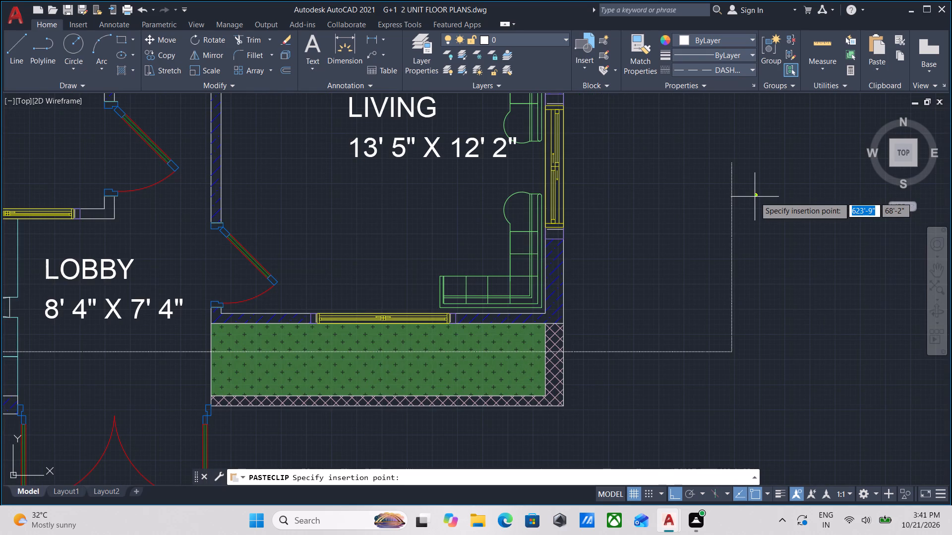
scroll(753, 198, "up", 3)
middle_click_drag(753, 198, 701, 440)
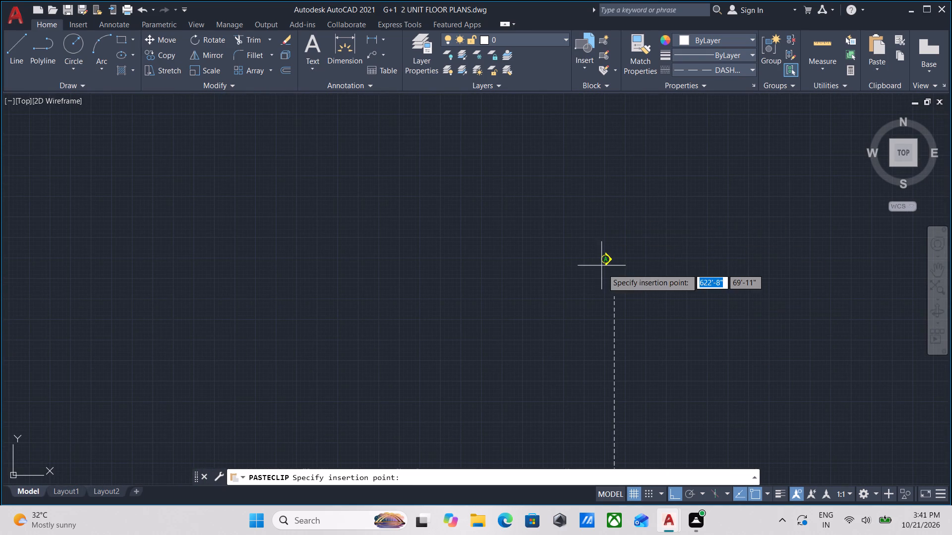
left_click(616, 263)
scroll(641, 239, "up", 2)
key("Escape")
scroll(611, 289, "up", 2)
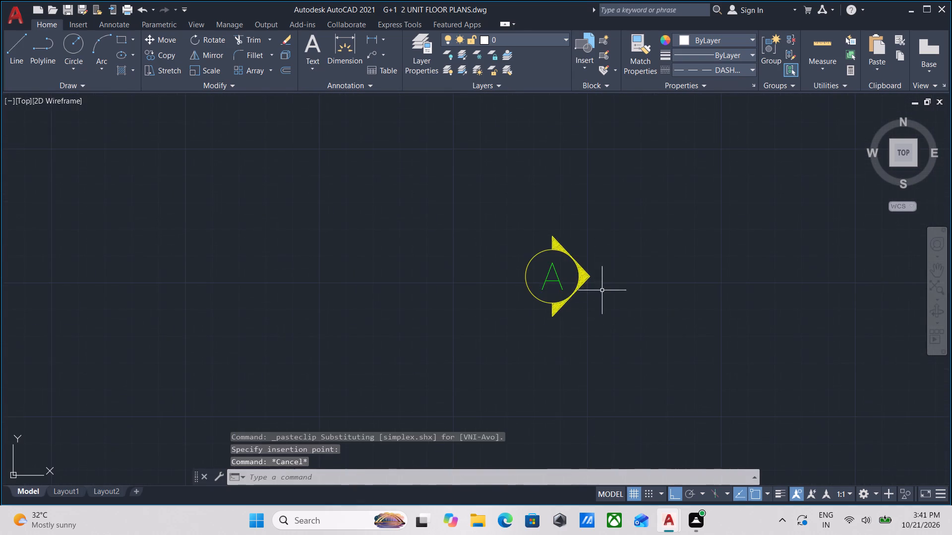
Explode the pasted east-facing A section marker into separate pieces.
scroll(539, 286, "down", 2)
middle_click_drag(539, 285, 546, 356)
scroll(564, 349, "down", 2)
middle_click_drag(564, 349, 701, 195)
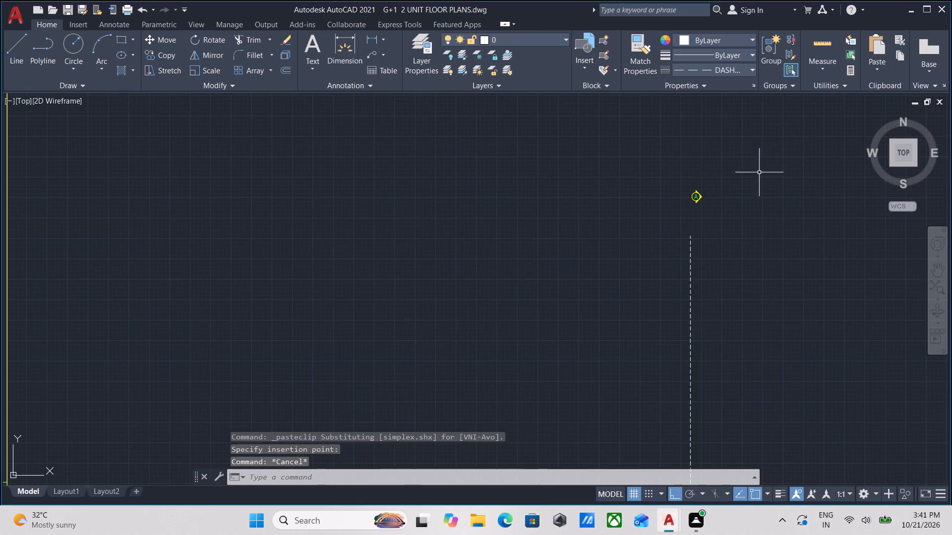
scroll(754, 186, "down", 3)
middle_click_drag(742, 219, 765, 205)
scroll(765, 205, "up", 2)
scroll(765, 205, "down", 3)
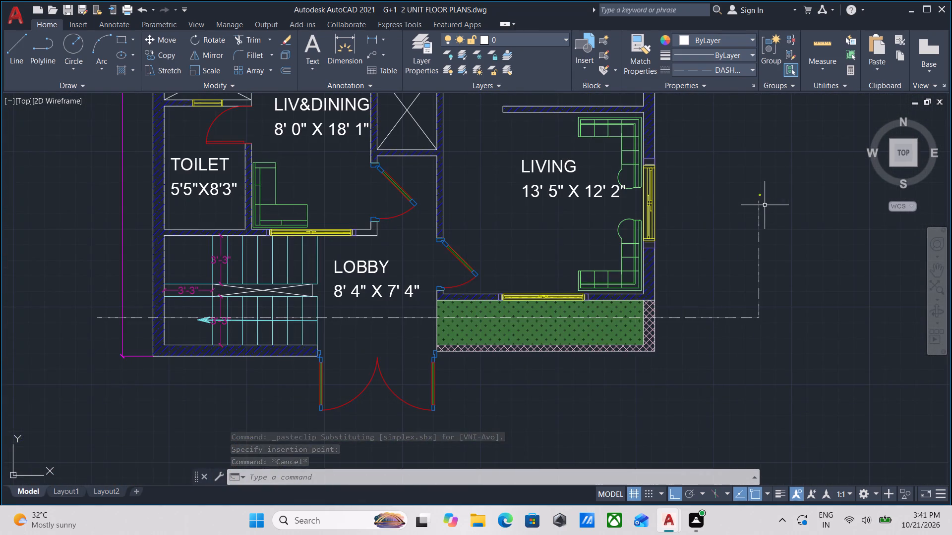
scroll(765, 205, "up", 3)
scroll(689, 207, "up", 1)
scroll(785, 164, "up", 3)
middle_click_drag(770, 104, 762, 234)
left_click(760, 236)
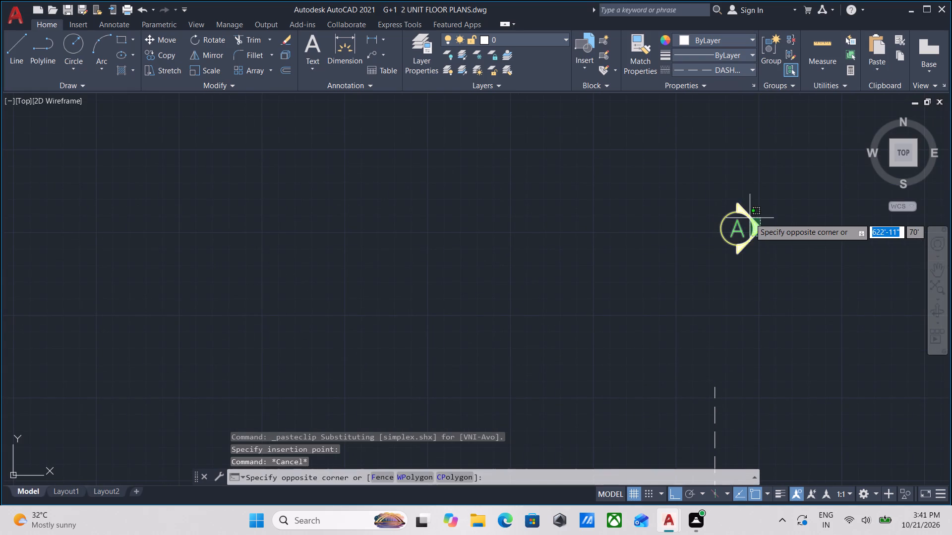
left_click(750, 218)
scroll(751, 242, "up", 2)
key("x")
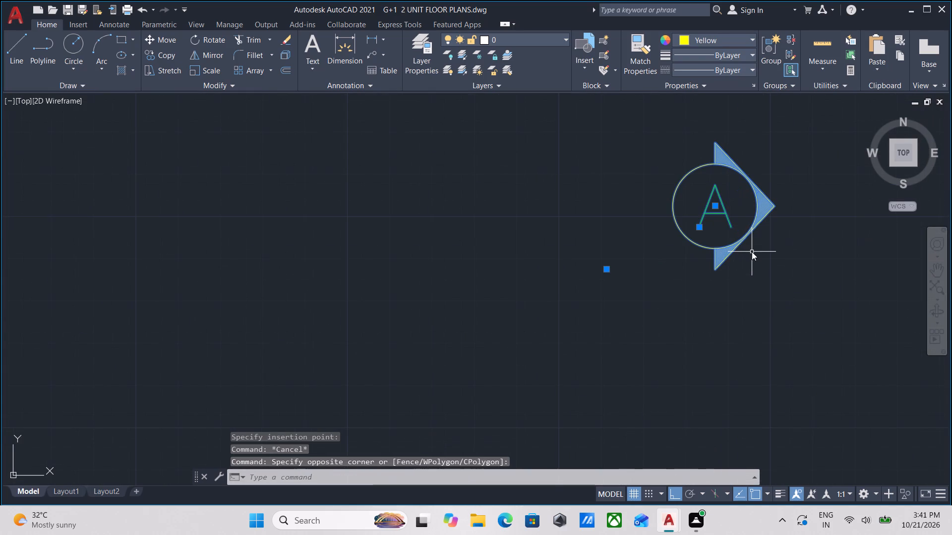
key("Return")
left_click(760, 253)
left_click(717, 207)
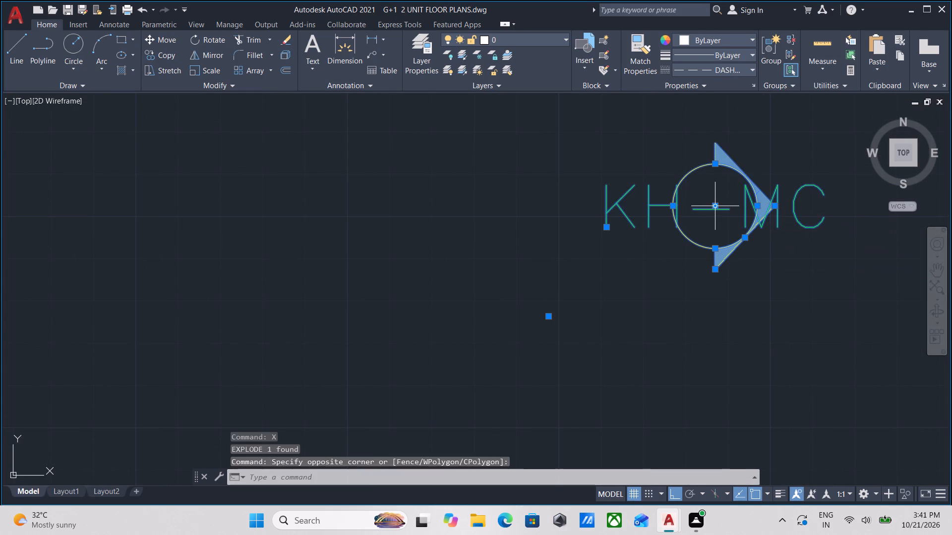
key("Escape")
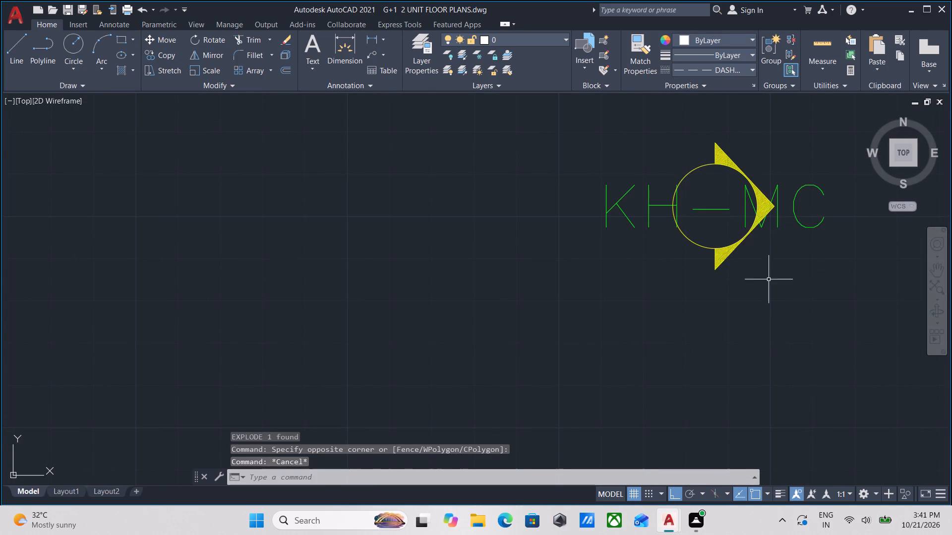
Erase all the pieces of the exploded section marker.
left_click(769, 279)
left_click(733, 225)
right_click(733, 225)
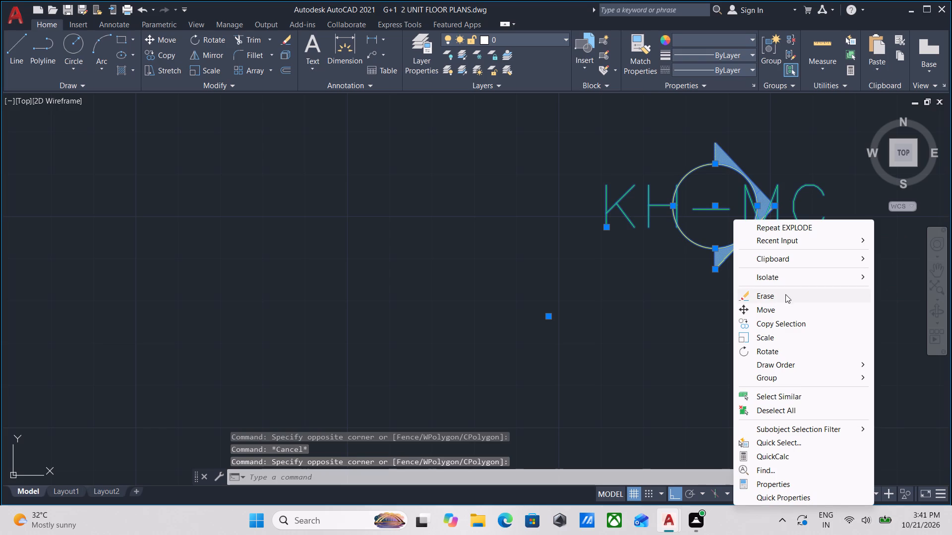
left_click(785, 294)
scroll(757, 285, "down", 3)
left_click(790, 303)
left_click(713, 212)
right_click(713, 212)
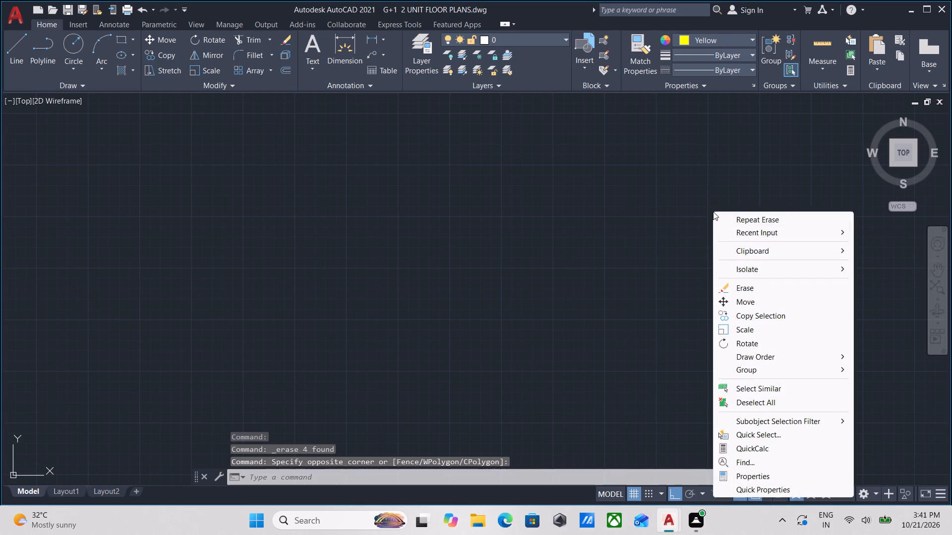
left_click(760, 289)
Switch to the Autocad Blocks drawing and copy the yellow section marker lettered A whose arrow faces north to the clipboard.
scroll(759, 468, "down", 2)
middle_click_drag(755, 461, 731, 339)
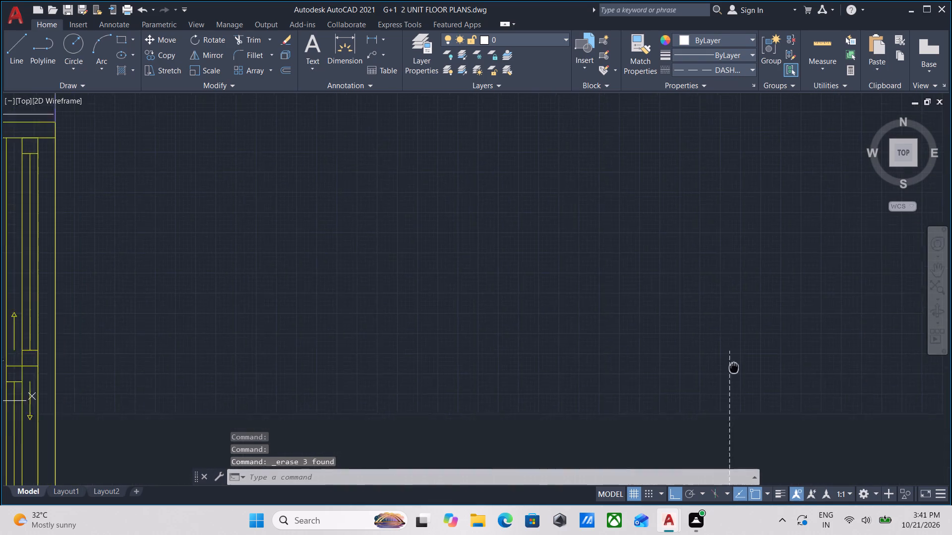
middle_click_drag(731, 339, 730, 320)
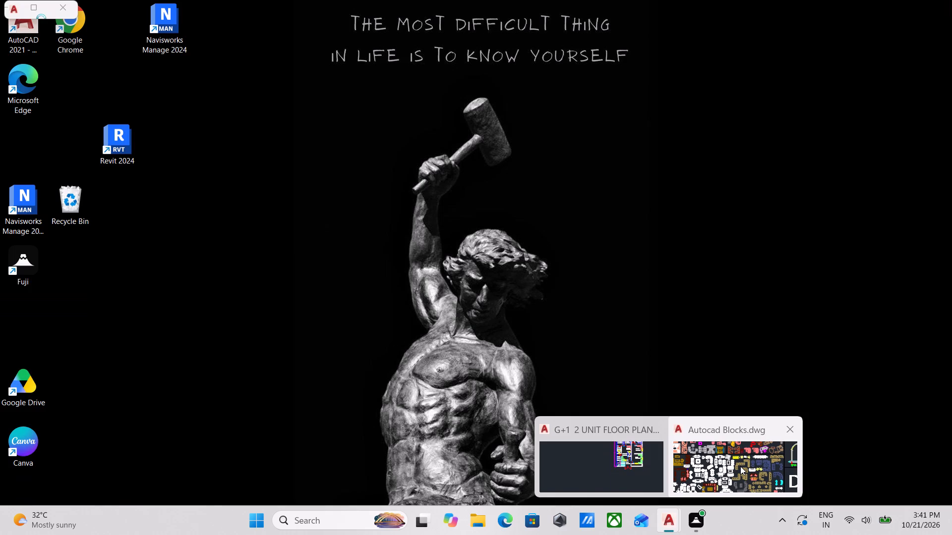
left_click(740, 466)
scroll(678, 378, "down", 1)
middle_click_drag(679, 389, 667, 457)
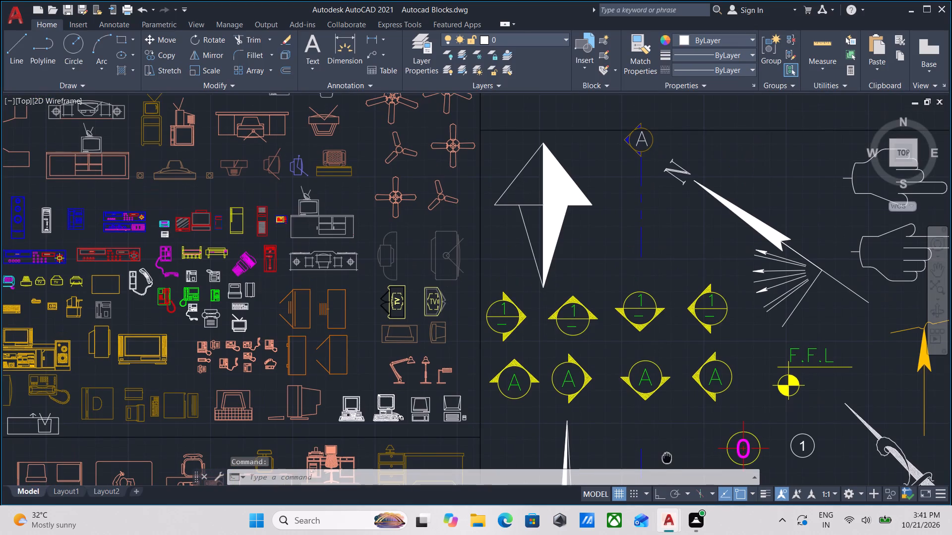
scroll(514, 408, "up", 2)
left_click_drag(533, 418, 527, 404)
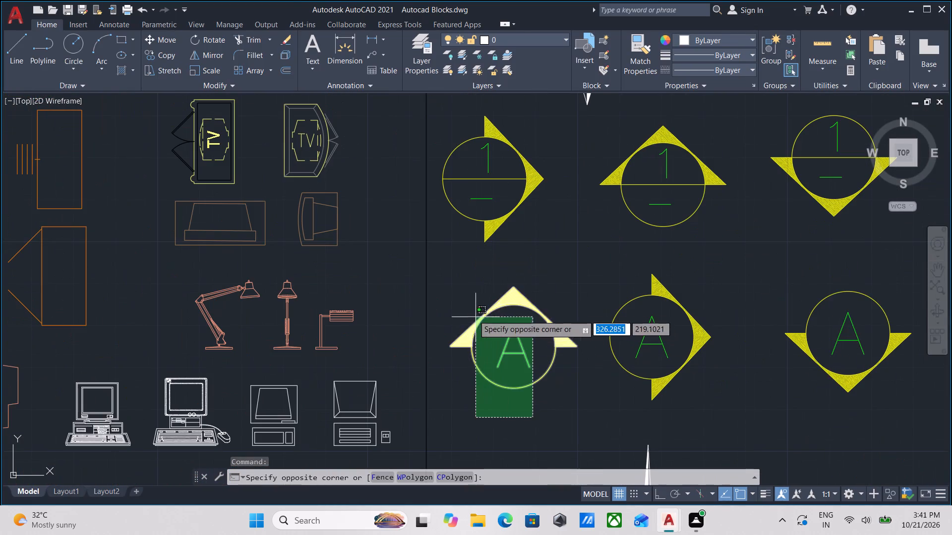
left_click(470, 309)
key("ctrl+c")
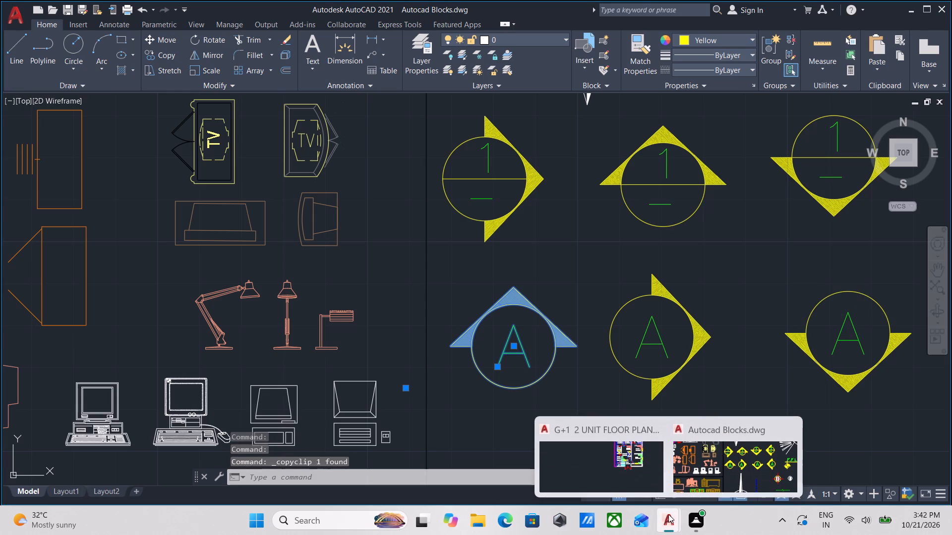
left_click(731, 471)
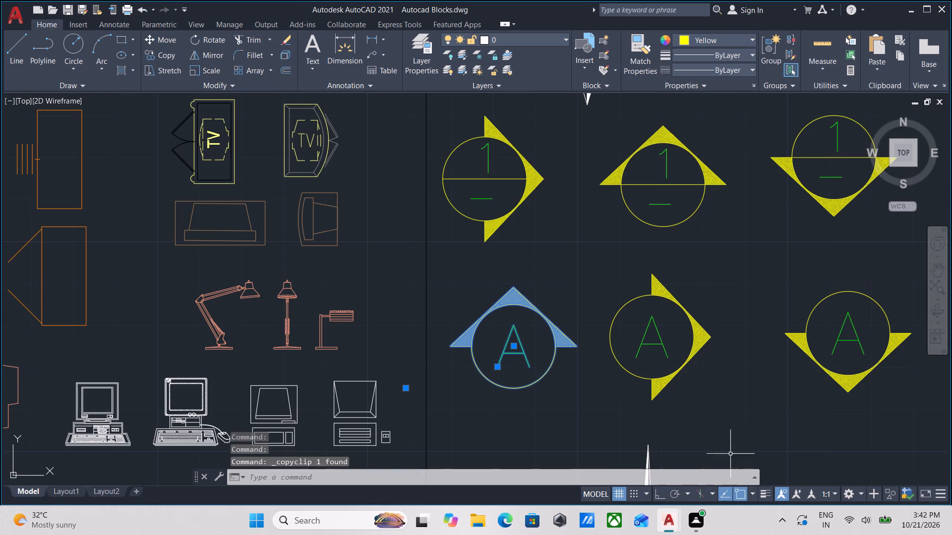
scroll(641, 355, "down", 1)
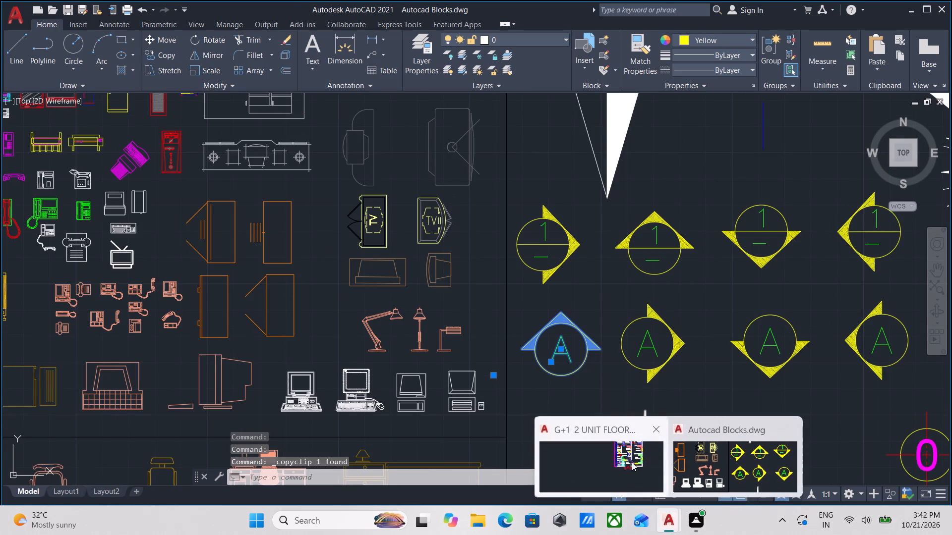
Switch back to the G+1 2 UNIT FLOOR PLANS drawing and paste the north-facing A marker just above the dashed line's north end.
left_click(631, 461)
scroll(698, 374, "down", 2)
middle_click_drag(697, 375, 629, 423)
scroll(641, 383, "up", 3)
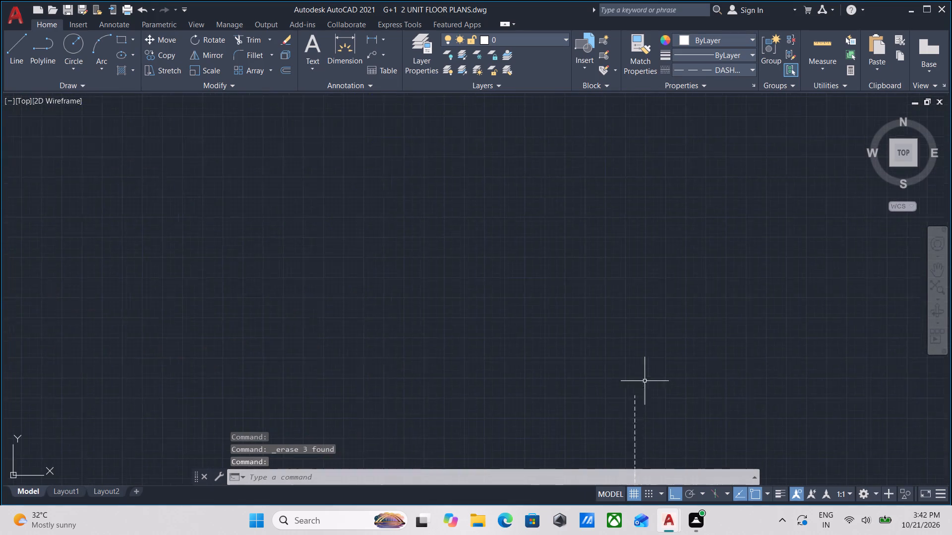
key("ctrl+v")
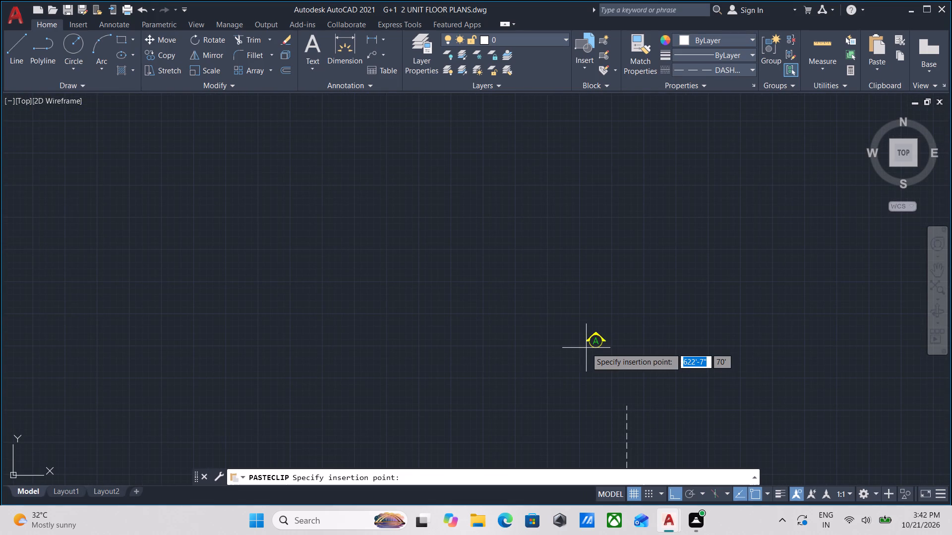
scroll(601, 397, "up", 2)
scroll(637, 428, "up", 2)
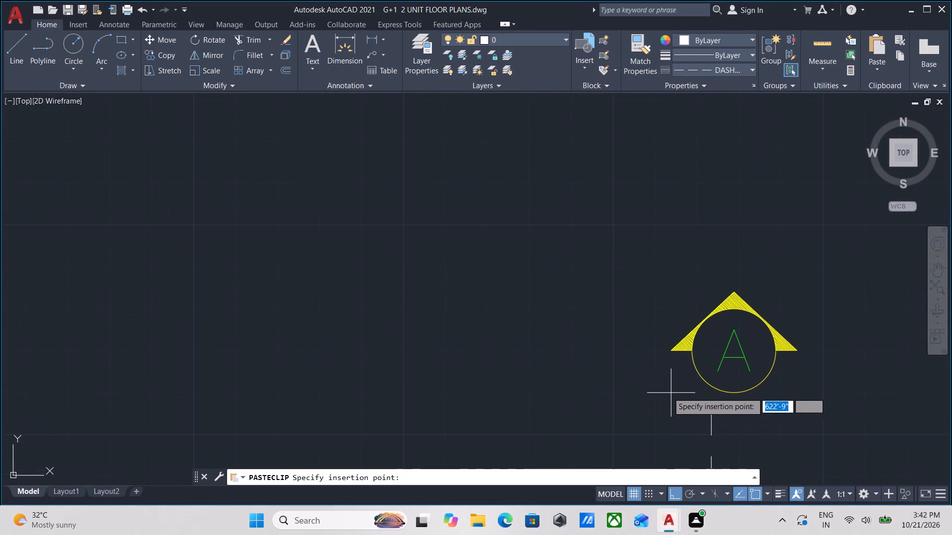
left_click(641, 395)
Scale up the pasted A marker slightly, using the lowest point of its circle as the base point.
left_click_drag(788, 402, 775, 394)
left_click(699, 348)
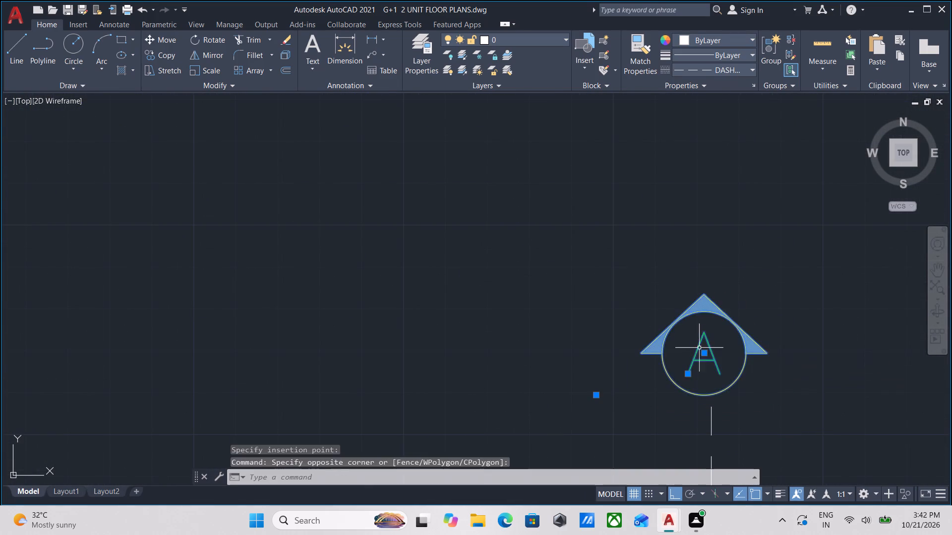
scroll(739, 388, "up", 1)
scroll(709, 298, "down", 6)
middle_click(773, 343)
scroll(770, 327, "up", 5)
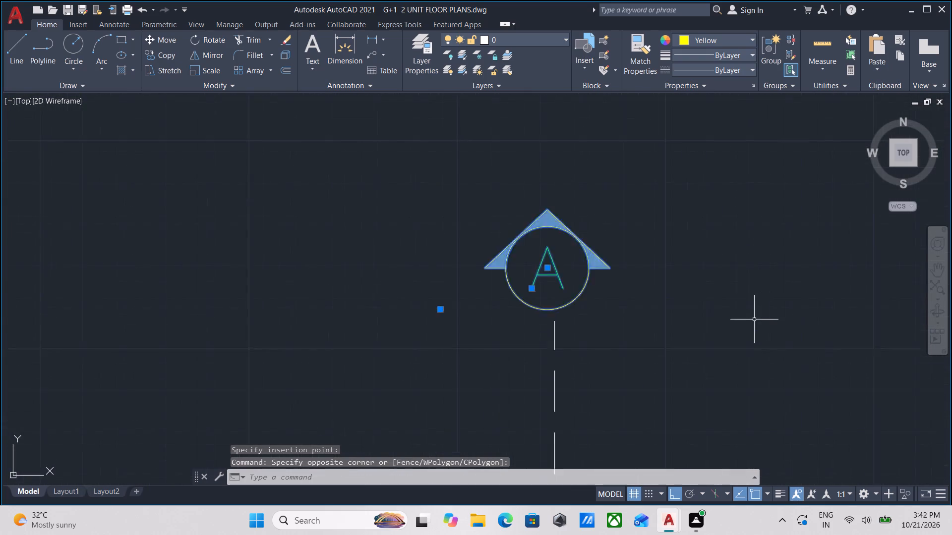
scroll(754, 320, "up", 1)
type("SCA")
key("Return")
scroll(454, 325, "up", 1)
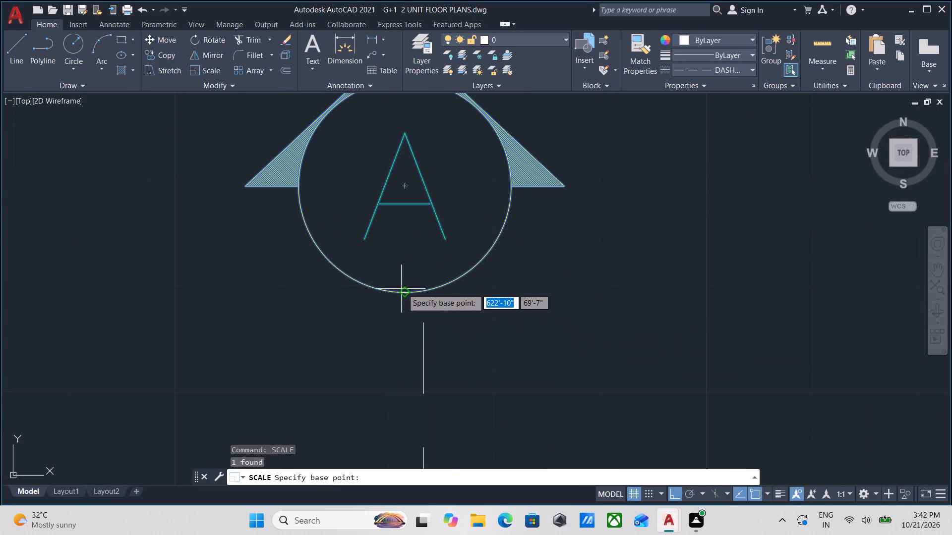
left_click(404, 289)
scroll(518, 290, "down", 1)
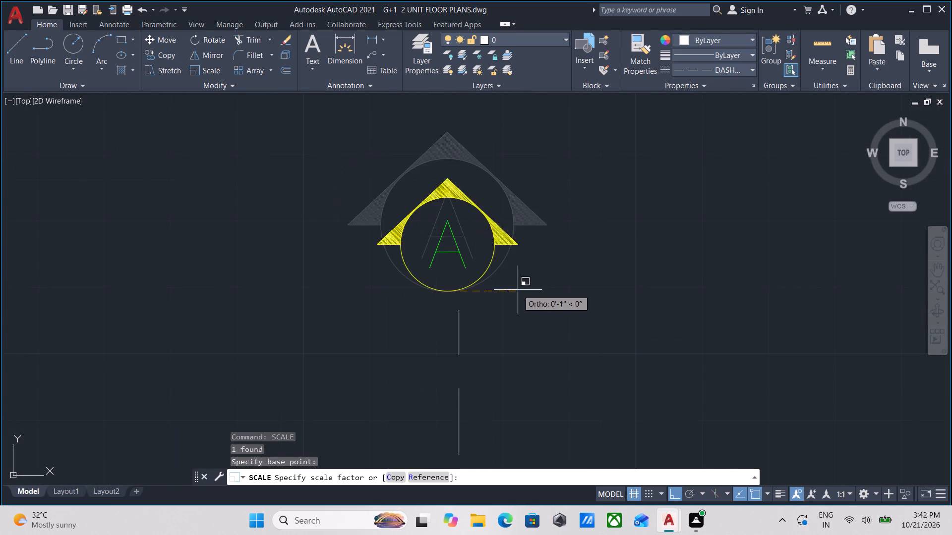
left_click(588, 286)
scroll(588, 286, "down", 3)
middle_click_drag(596, 295, 626, 315)
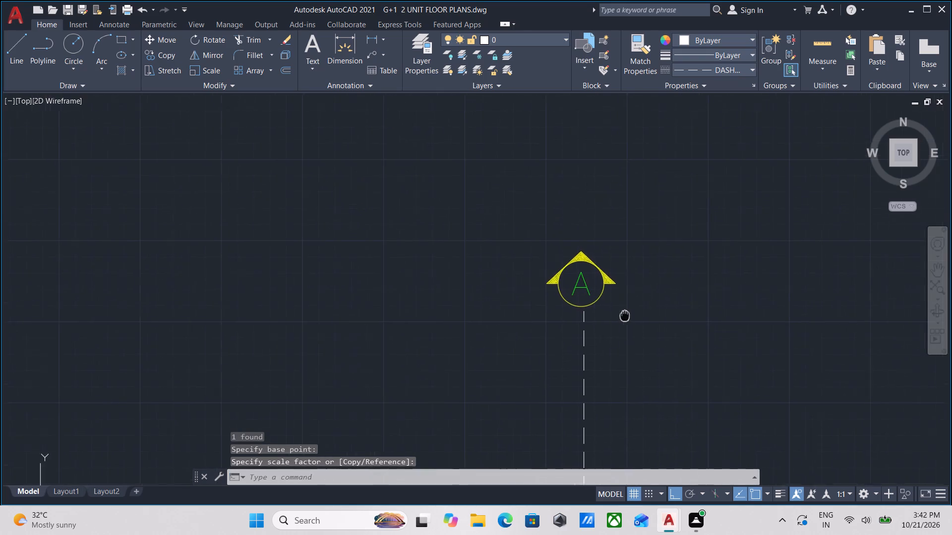
Scale up the A marker much further about the lowest point of its circle, making it readable beside the floor plan.
scroll(636, 314, "down", 3)
scroll(680, 329, "down", 2)
middle_click_drag(680, 329, 684, 320)
scroll(673, 312, "up", 7)
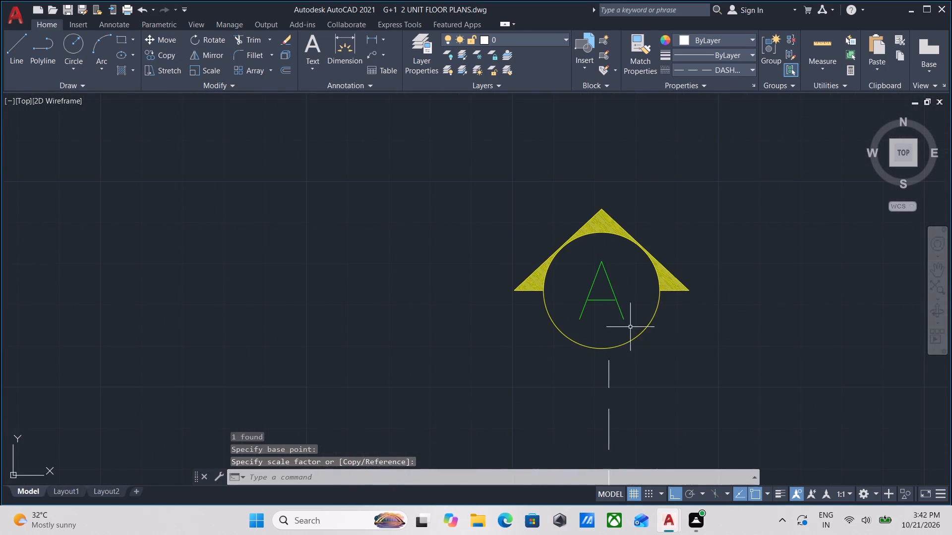
left_click(664, 350)
left_click(617, 312)
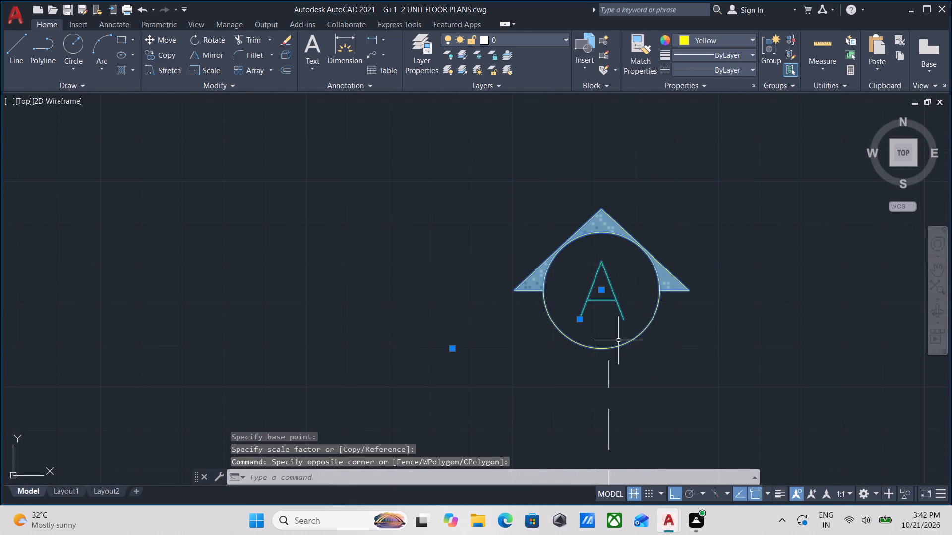
scroll(620, 339, "up", 3)
type("SCA")
key("Return")
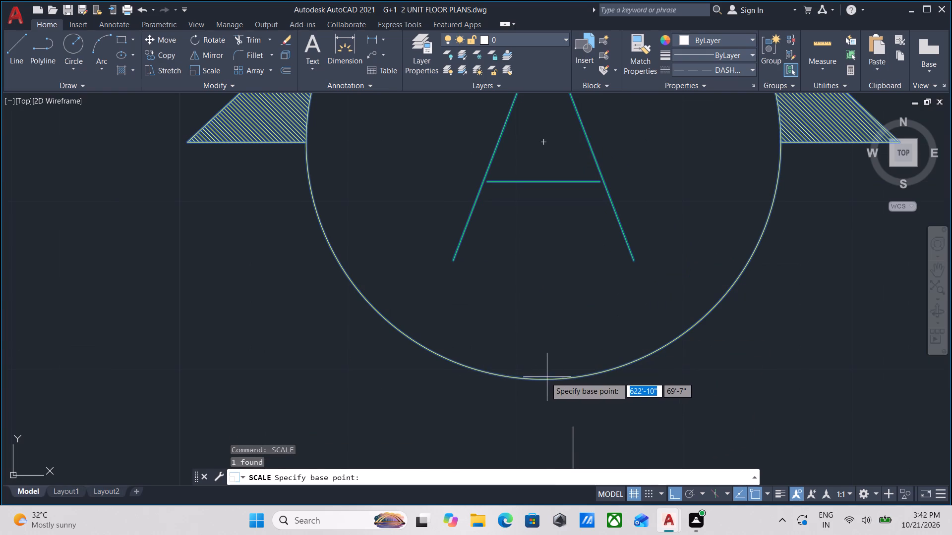
left_click(545, 377)
scroll(757, 349, "down", 1)
middle_click_drag(757, 349, 640, 335)
scroll(801, 320, "down", 3)
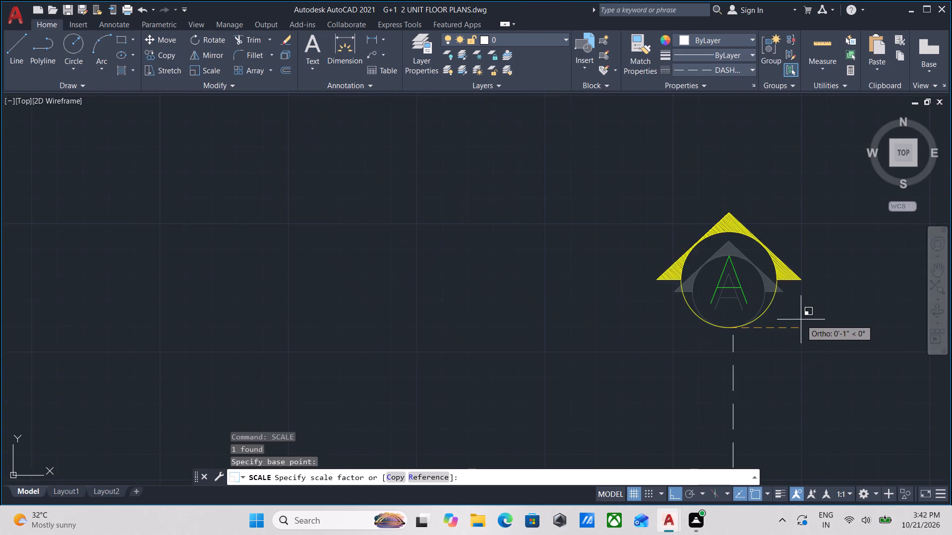
scroll(801, 320, "down", 4)
middle_click_drag(801, 320, 662, 299)
scroll(717, 304, "down", 1)
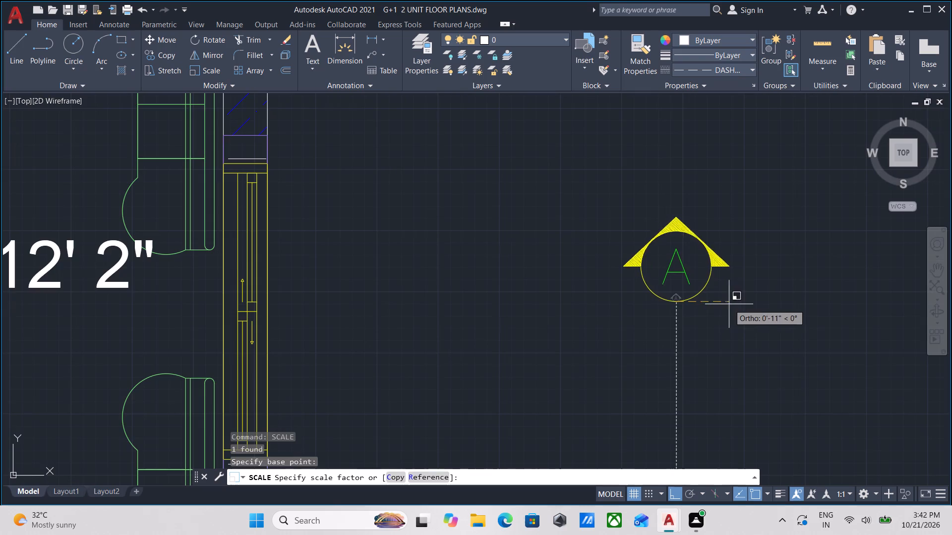
scroll(737, 306, "down", 3)
left_click(748, 307)
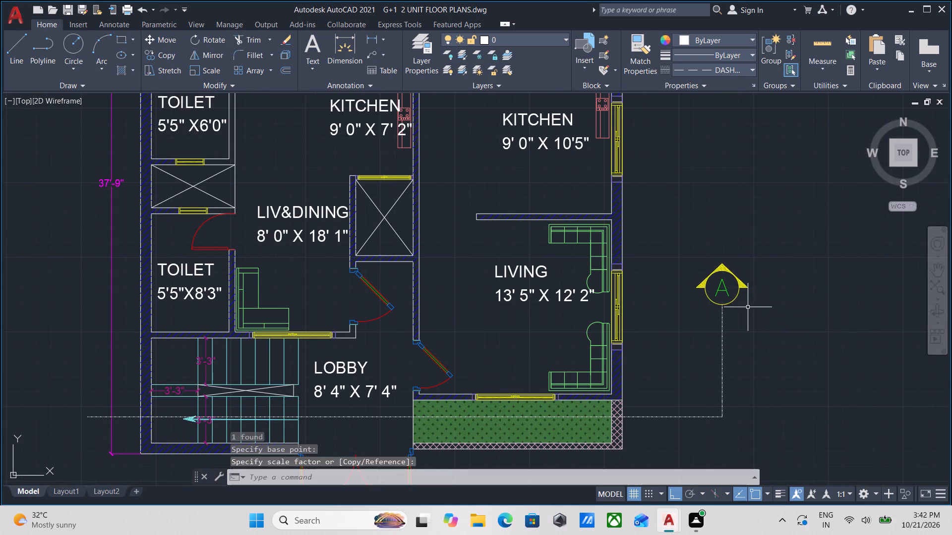
scroll(767, 317, "down", 2)
middle_click_drag(767, 317, 768, 308)
scroll(777, 344, "up", 2)
middle_click_drag(719, 355, 732, 350)
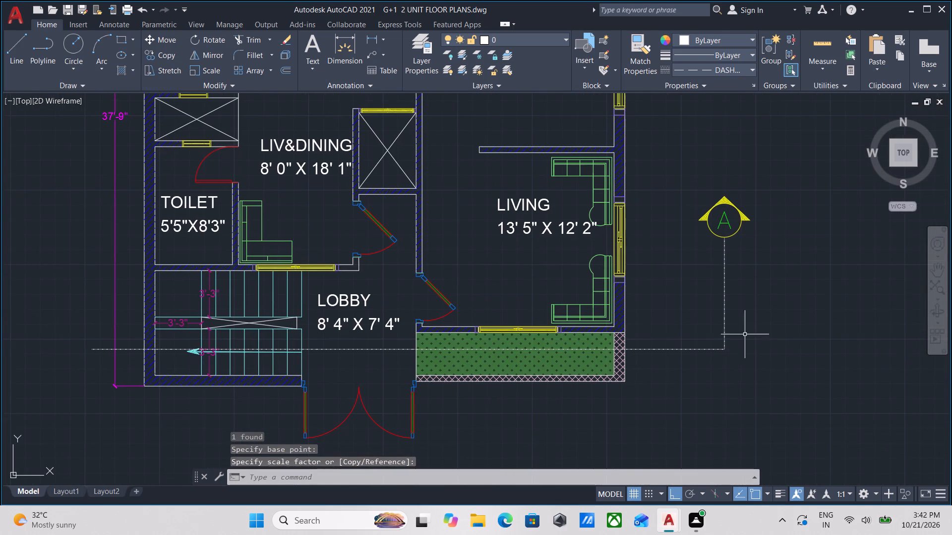
scroll(752, 311, "up", 1)
scroll(752, 311, "down", 1)
key("Escape")
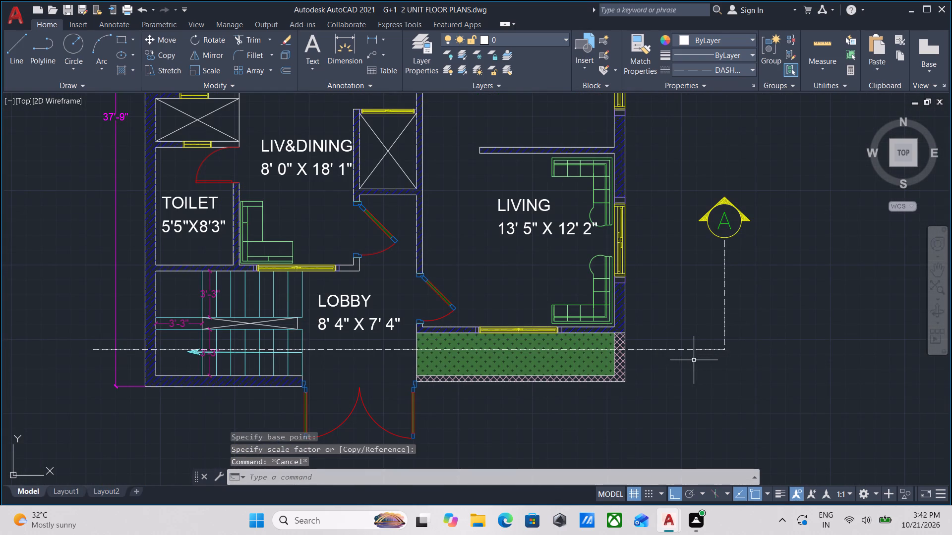
Copy the GROUND FLOOR title about 388'-7" due east, placing it below the plan that carries the section line.
middle_click_drag(694, 360, 749, 347)
scroll(752, 351, "down", 1)
middle_click_drag(751, 351, 767, 245)
scroll(640, 349, "down", 2)
middle_click_drag(633, 346, 727, 286)
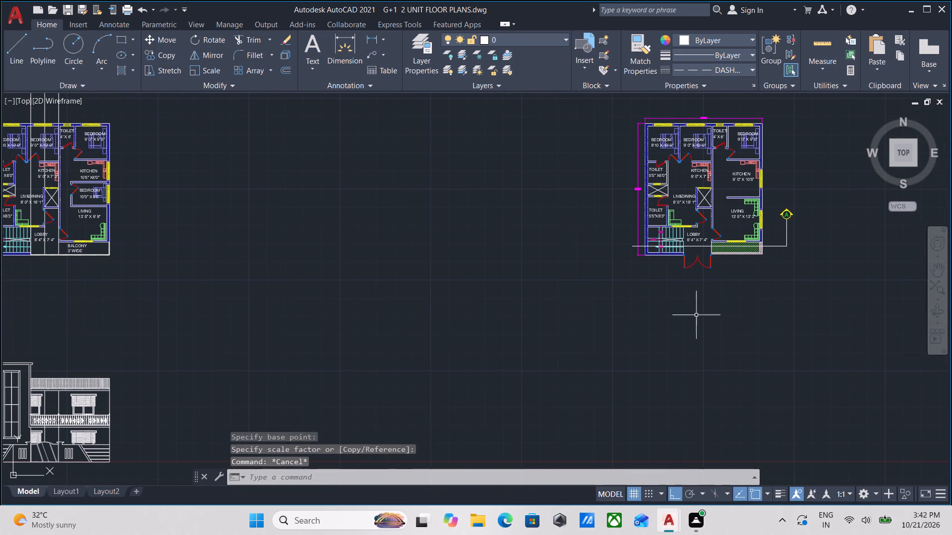
scroll(672, 299, "up", 1)
middle_click_drag(675, 299, 730, 289)
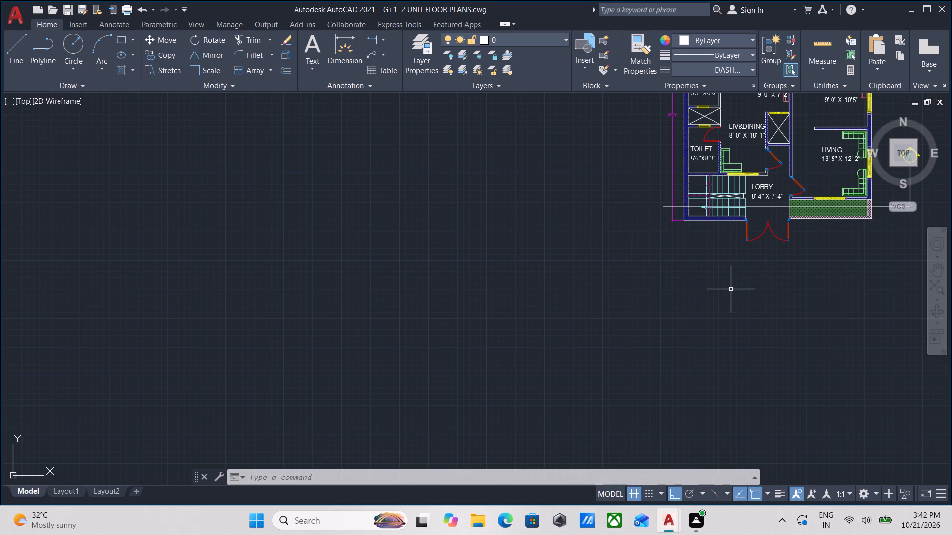
scroll(758, 300, "down", 3)
scroll(766, 293, "up", 3)
middle_click_drag(743, 294, 743, 297)
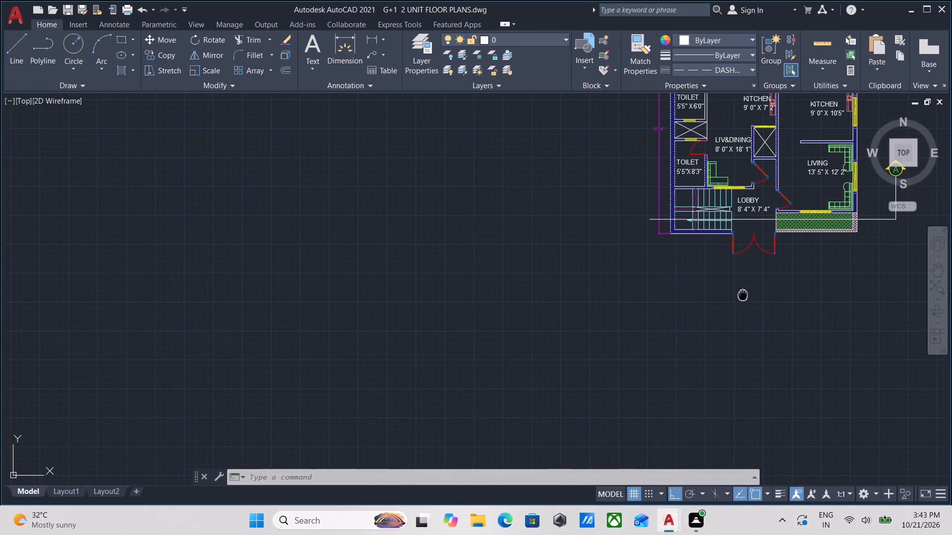
middle_click_drag(743, 297, 777, 318)
scroll(777, 318, "up", 1)
scroll(777, 318, "down", 3)
middle_click_drag(718, 319, 913, 275)
middle_click_drag(764, 280, 921, 271)
scroll(401, 252, "up", 2)
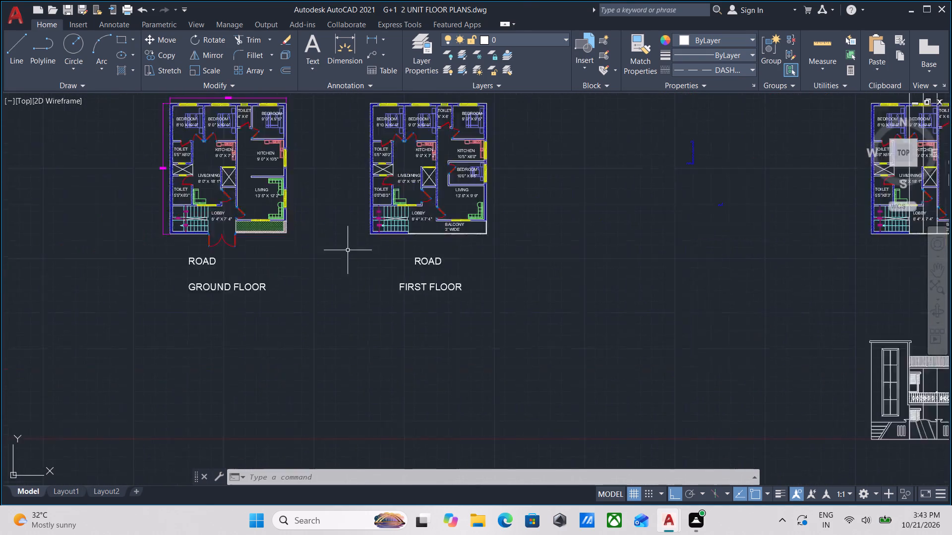
scroll(346, 254, "up", 1)
scroll(380, 297, "down", 1)
middle_click_drag(380, 297, 536, 299)
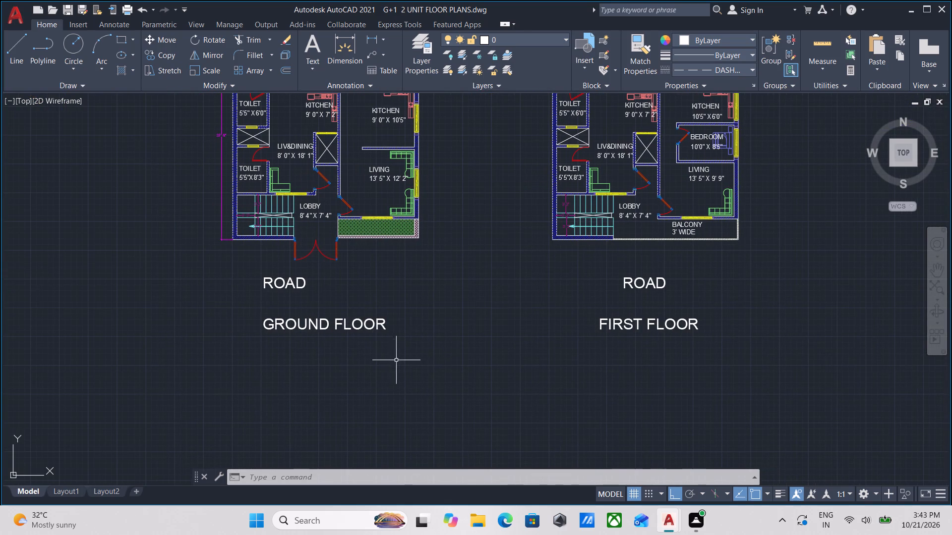
left_click(401, 363)
left_click(336, 309)
scroll(433, 348, "up", 2)
type("CO")
key("Return")
scroll(290, 301, "down", 2)
middle_click_drag(303, 300, 538, 313)
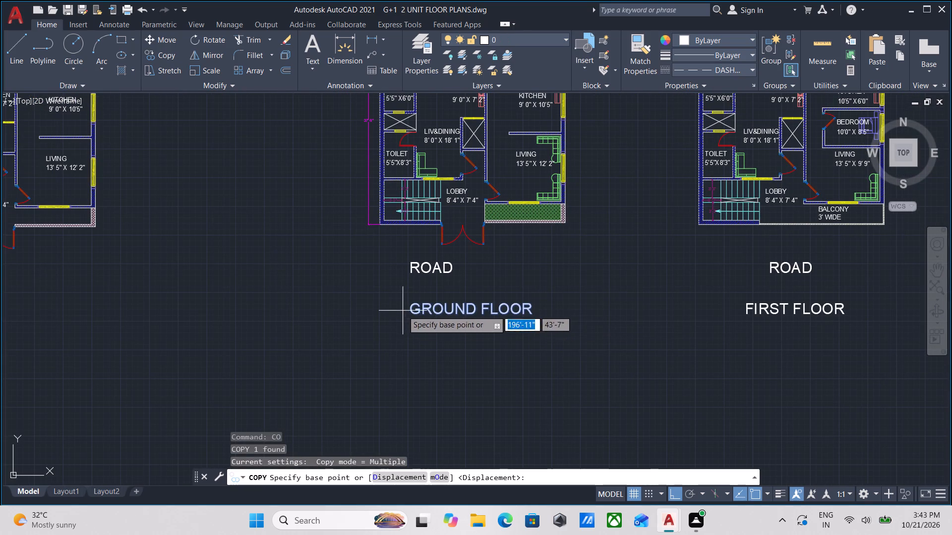
left_click(413, 311)
middle_click_drag(668, 337, 363, 307)
scroll(795, 287, "down", 2)
middle_click_drag(780, 289, 362, 276)
scroll(827, 296, "down", 1)
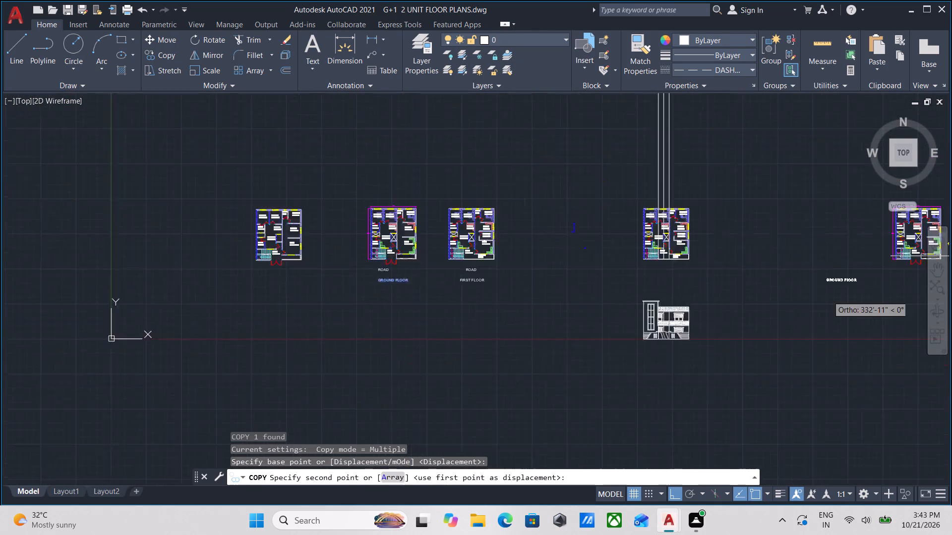
scroll(828, 296, "down", 1)
middle_click_drag(816, 297, 629, 298)
scroll(737, 307, "up", 2)
scroll(578, 287, "up", 2)
middle_click_drag(661, 285, 625, 317)
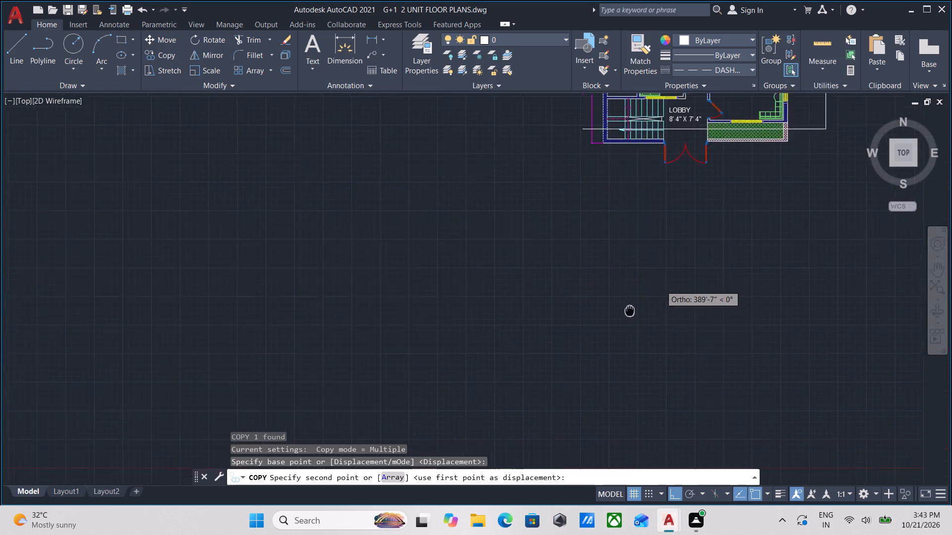
middle_click_drag(625, 317, 613, 334)
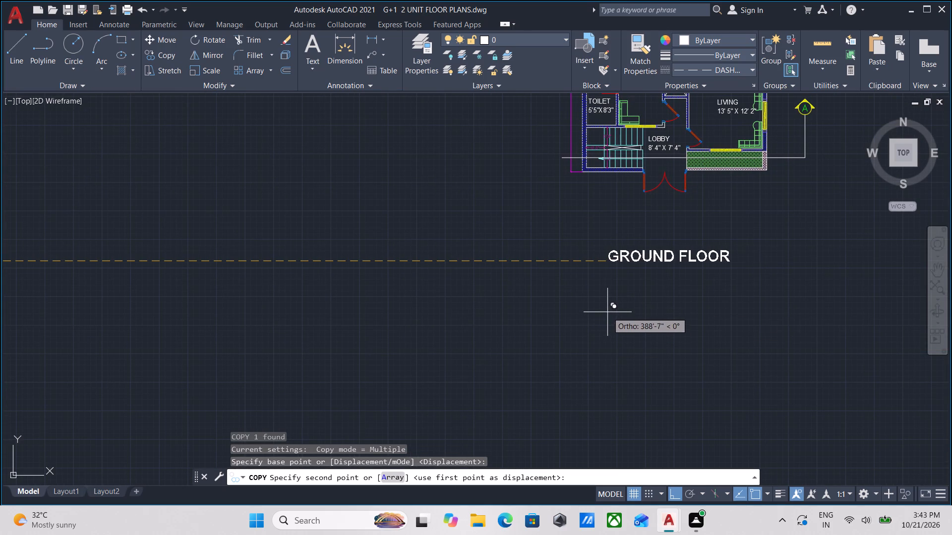
left_click(607, 312)
key("Escape")
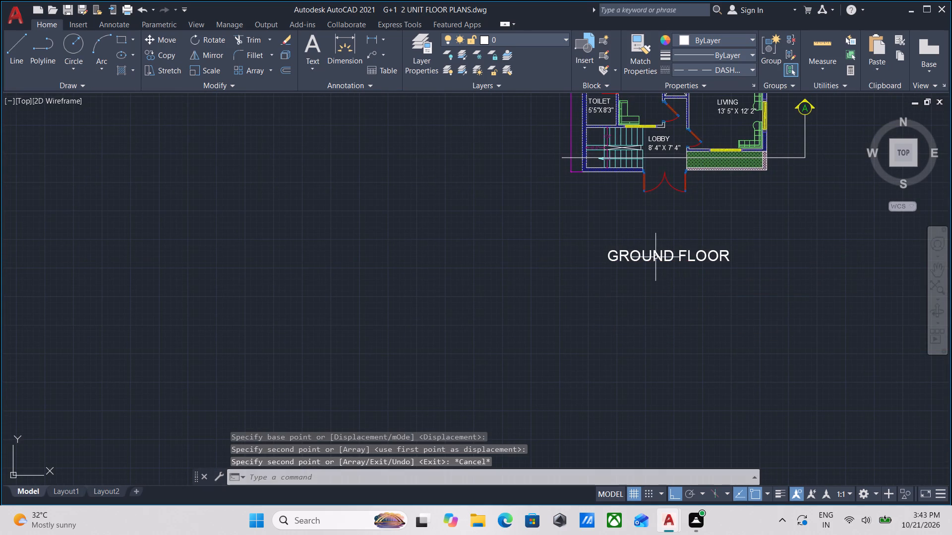
Change the copied title's text to SECTION AT AA.
double_click(655, 256)
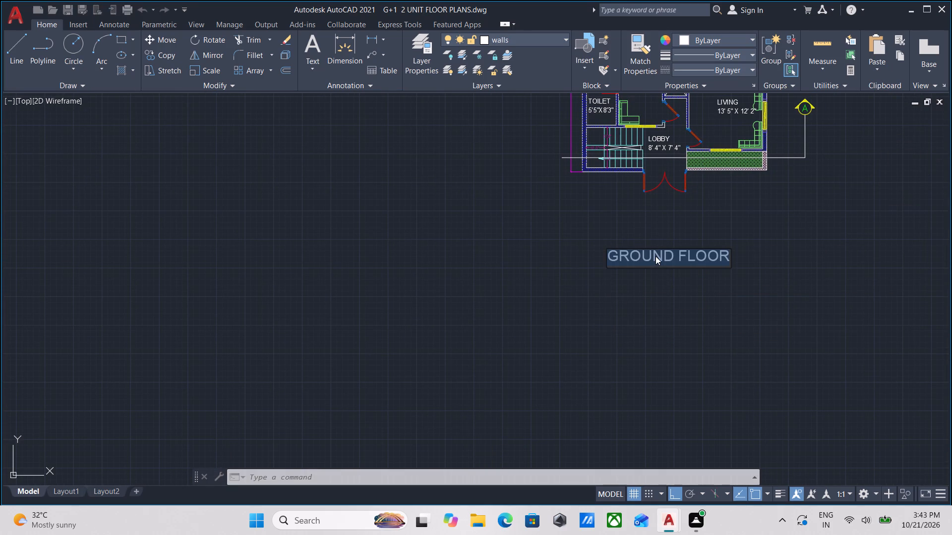
type("SEC")
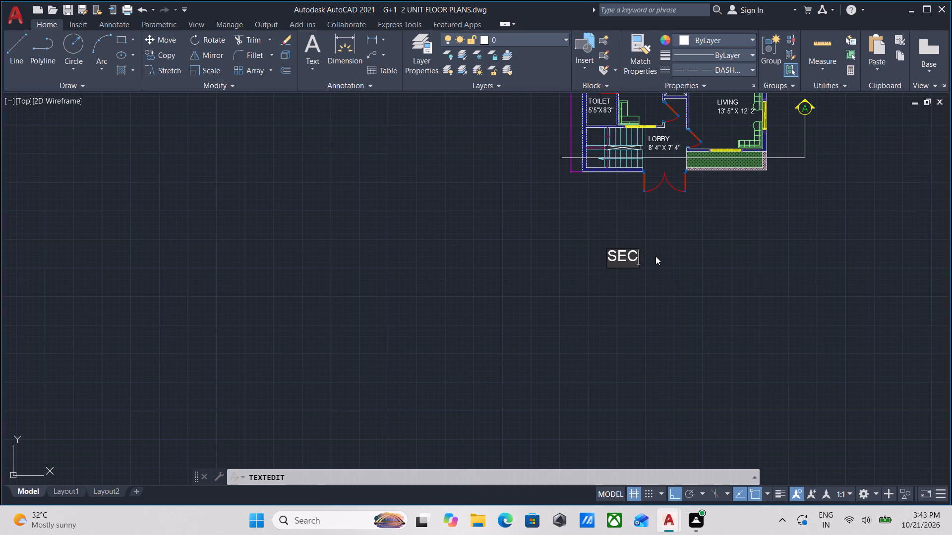
type("TI")
type("ON AT")
key("space")
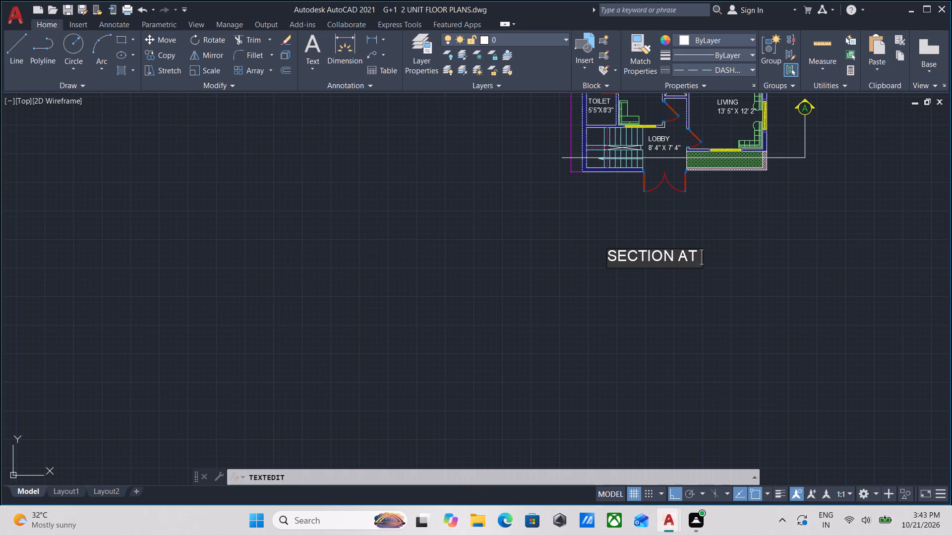
key("q")
key("BackSpace")
type("AA")
key("Return")
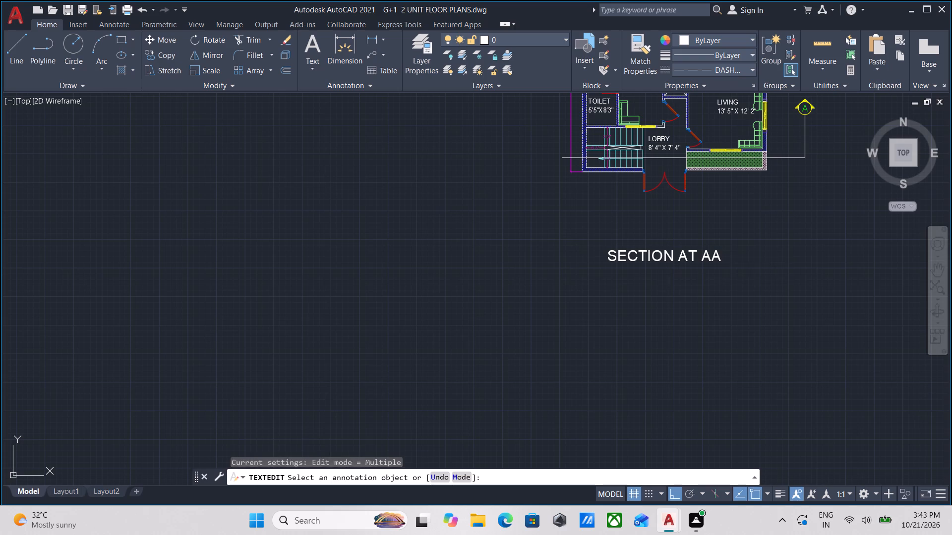
key("Return")
key("Escape")
Draw a short vertical line north from the west end of the dashed section line, beside the staircase.
scroll(697, 211, "down", 1)
middle_click_drag(691, 230, 677, 240)
scroll(677, 240, "up", 1)
middle_click_drag(662, 185, 648, 272)
scroll(517, 248, "up", 1)
middle_click_drag(547, 255, 521, 264)
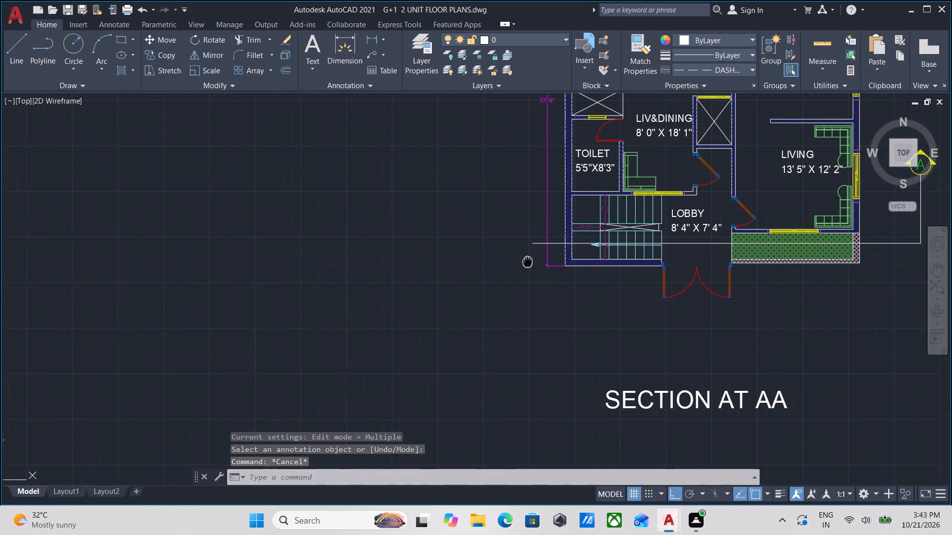
middle_click_drag(521, 264, 507, 271)
middle_click_drag(507, 271, 489, 282)
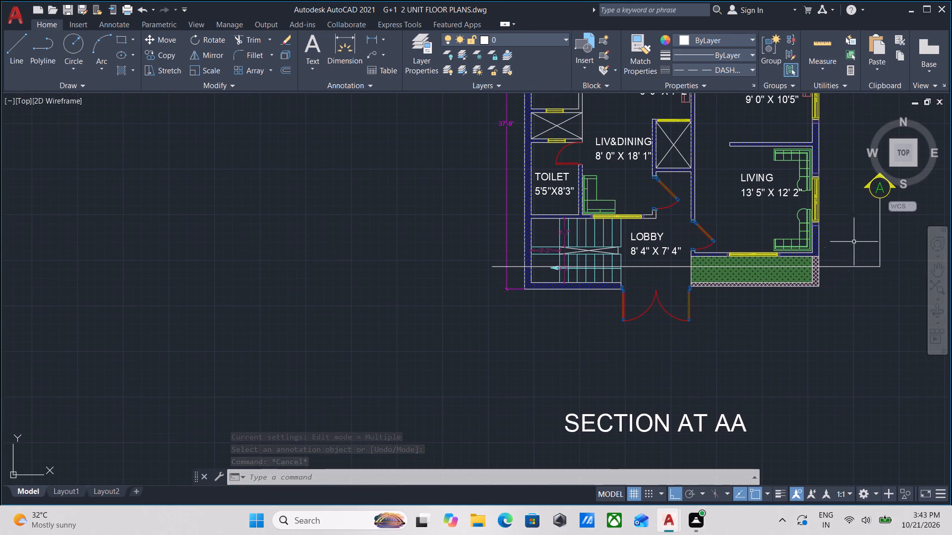
middle_click_drag(872, 203, 726, 246)
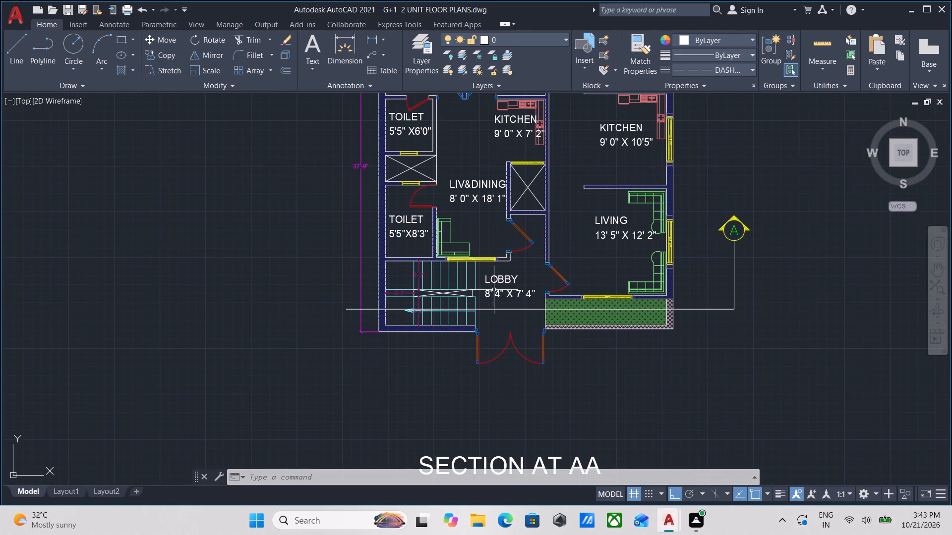
middle_click_drag(370, 297, 643, 319)
scroll(588, 338, "up", 1)
middle_click_drag(607, 324, 585, 329)
key("l")
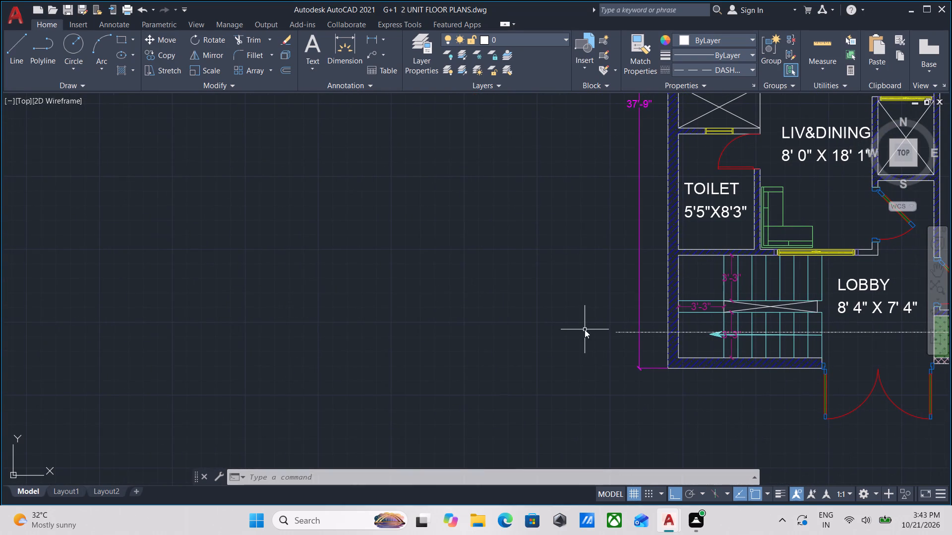
key("Return")
left_click(618, 329)
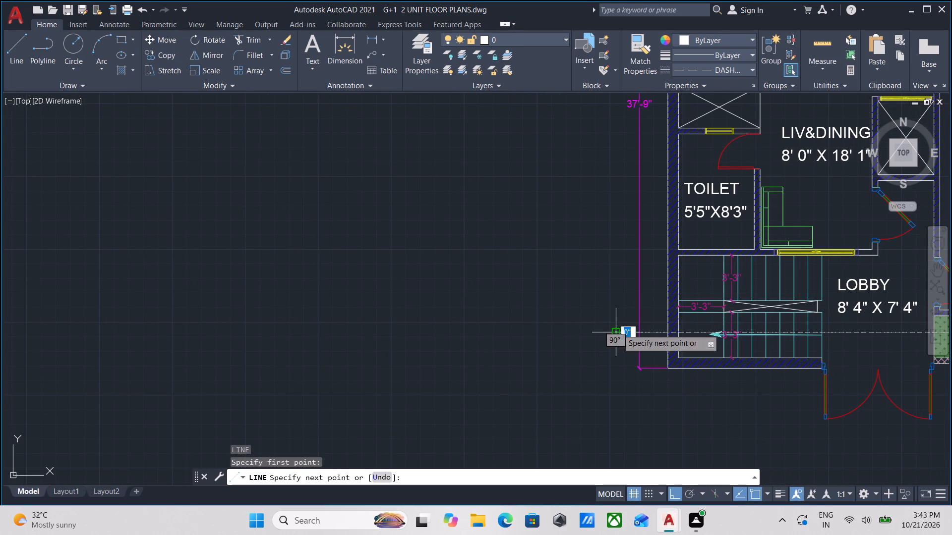
left_click(610, 242)
scroll(610, 242, "down", 1)
key("Escape")
Copy the A marker by its circle's lowest point onto the top end of the section line's west vertical leg.
middle_click_drag(622, 247, 438, 285)
scroll(911, 264, "up", 2)
left_click(770, 214)
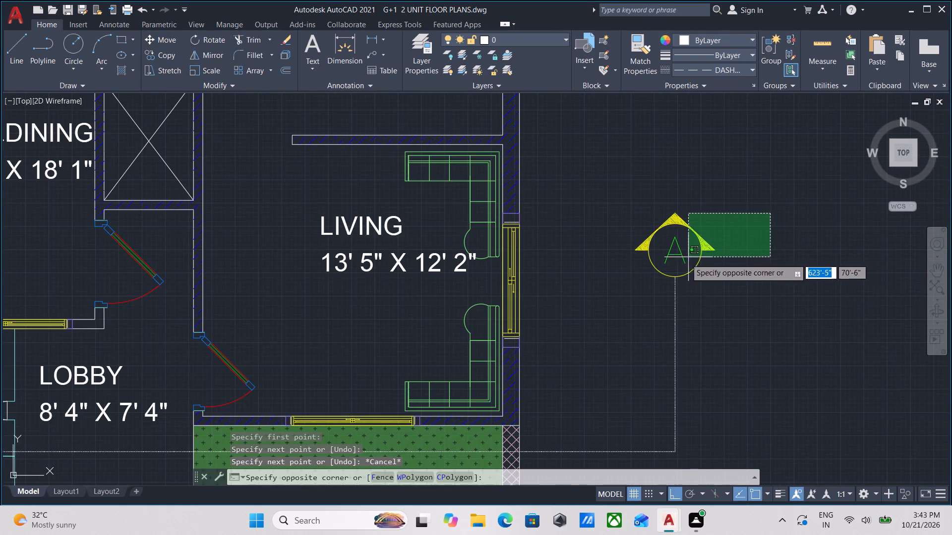
left_click(683, 259)
middle_click_drag(710, 266, 764, 278)
type("CO")
key("Return")
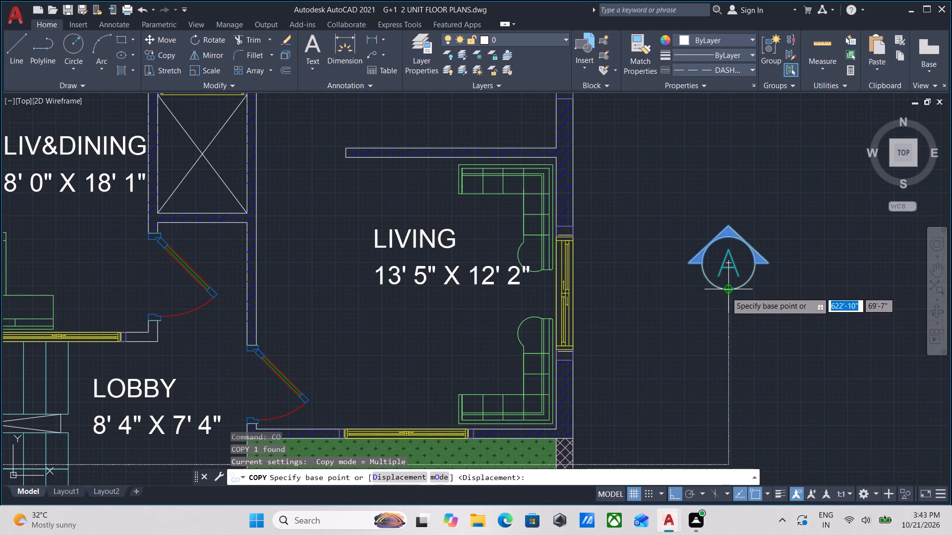
left_click(726, 292)
middle_click_drag(352, 311, 918, 283)
scroll(637, 292, "down", 3)
middle_click_drag(637, 292, 726, 292)
scroll(643, 278, "up", 2)
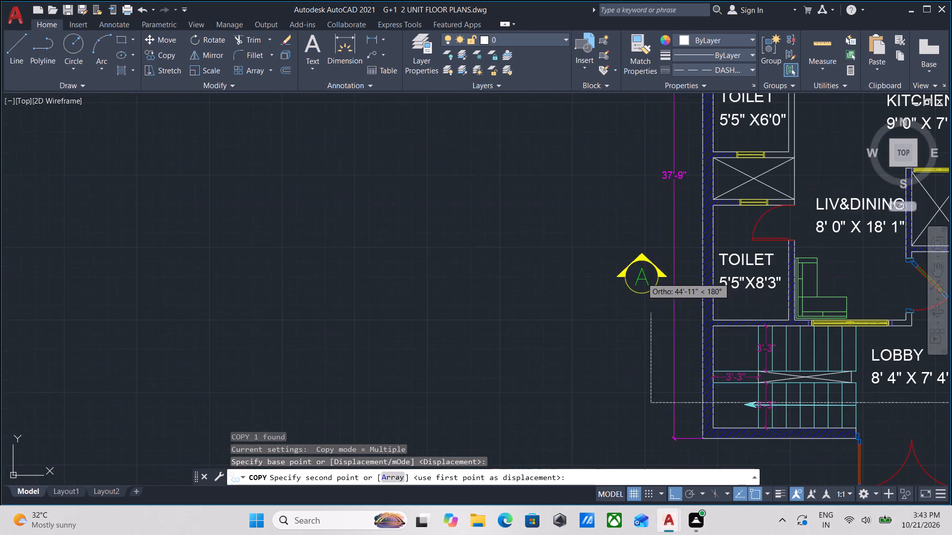
scroll(652, 312, "up", 2)
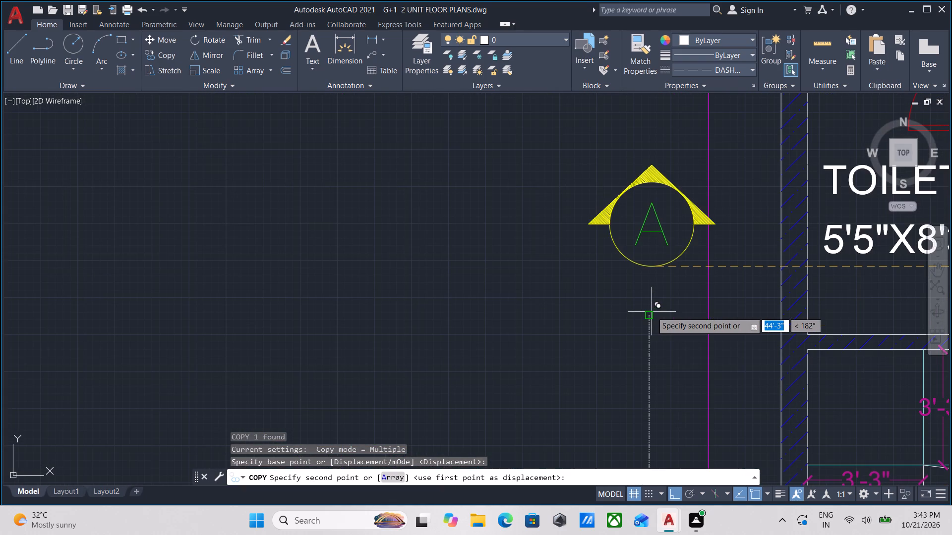
left_click(649, 315)
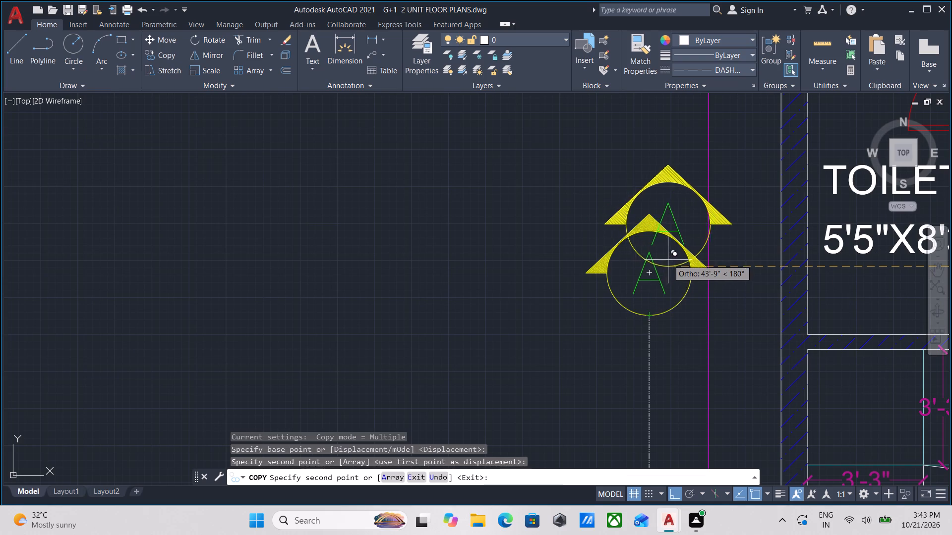
scroll(669, 259, "down", 2)
key("Escape")
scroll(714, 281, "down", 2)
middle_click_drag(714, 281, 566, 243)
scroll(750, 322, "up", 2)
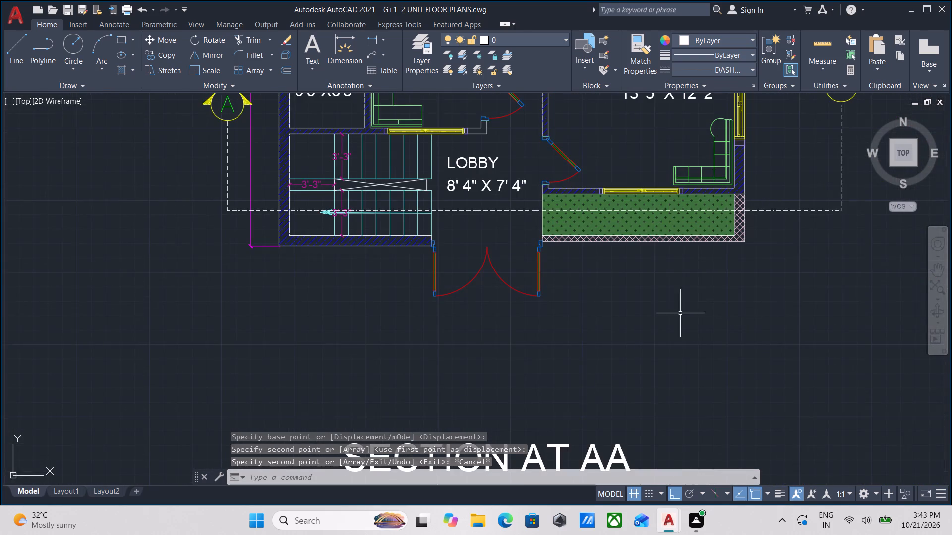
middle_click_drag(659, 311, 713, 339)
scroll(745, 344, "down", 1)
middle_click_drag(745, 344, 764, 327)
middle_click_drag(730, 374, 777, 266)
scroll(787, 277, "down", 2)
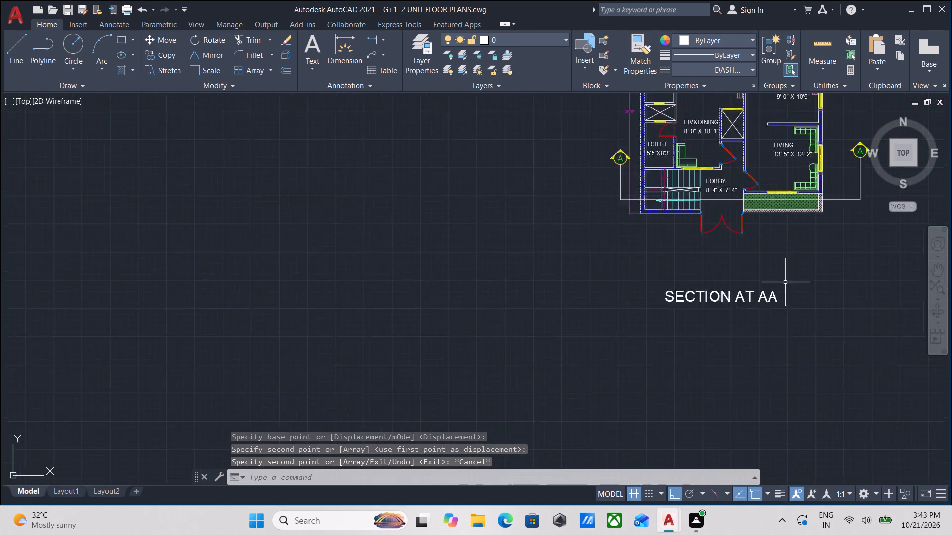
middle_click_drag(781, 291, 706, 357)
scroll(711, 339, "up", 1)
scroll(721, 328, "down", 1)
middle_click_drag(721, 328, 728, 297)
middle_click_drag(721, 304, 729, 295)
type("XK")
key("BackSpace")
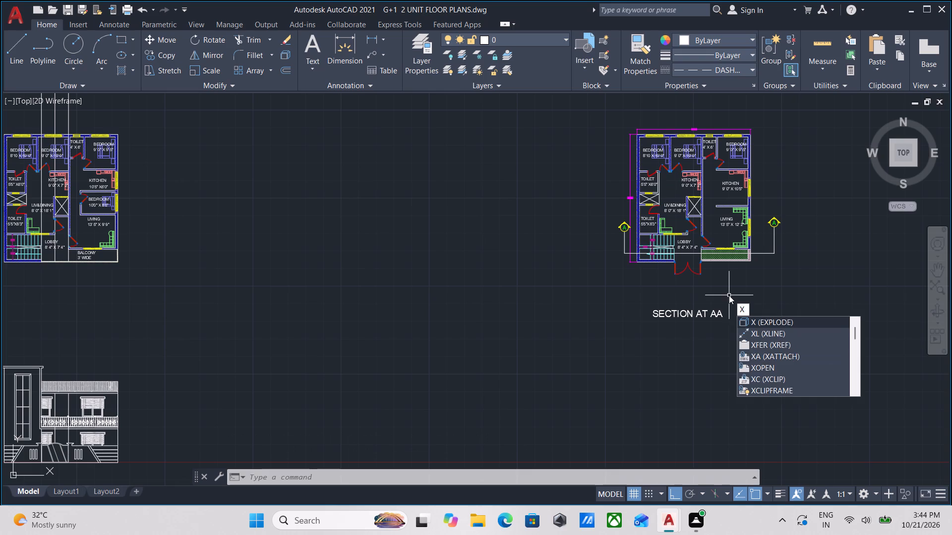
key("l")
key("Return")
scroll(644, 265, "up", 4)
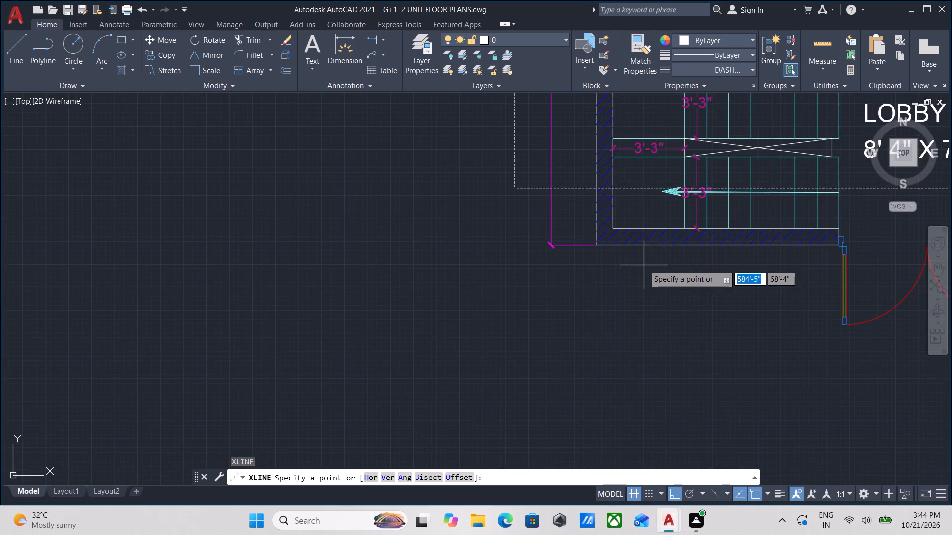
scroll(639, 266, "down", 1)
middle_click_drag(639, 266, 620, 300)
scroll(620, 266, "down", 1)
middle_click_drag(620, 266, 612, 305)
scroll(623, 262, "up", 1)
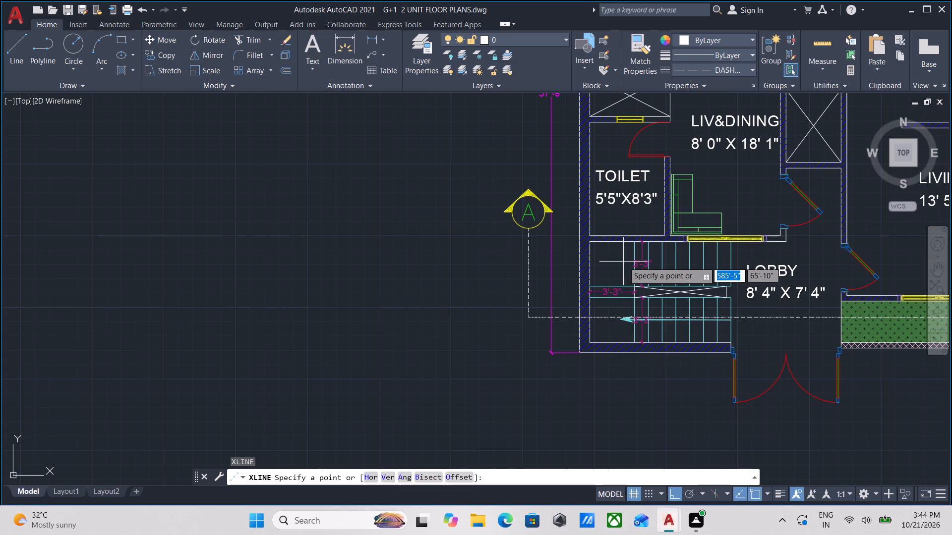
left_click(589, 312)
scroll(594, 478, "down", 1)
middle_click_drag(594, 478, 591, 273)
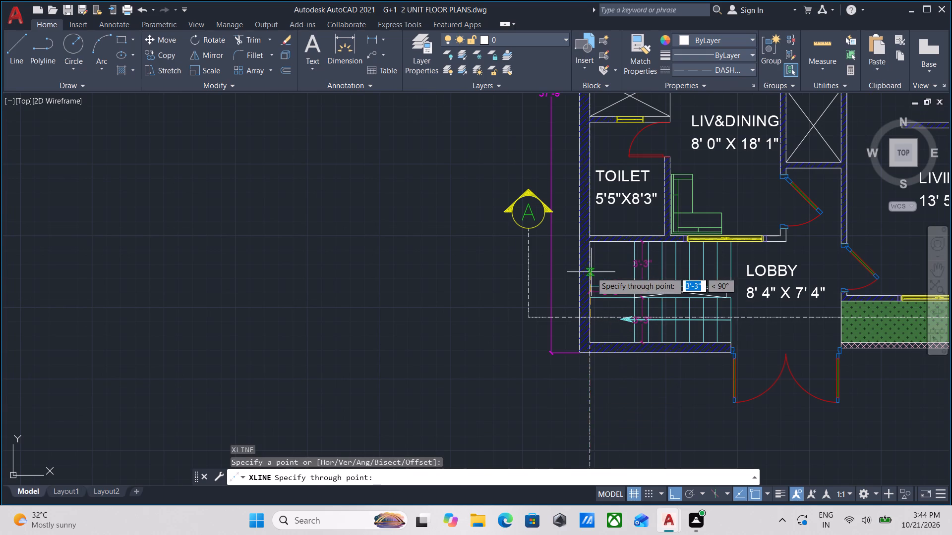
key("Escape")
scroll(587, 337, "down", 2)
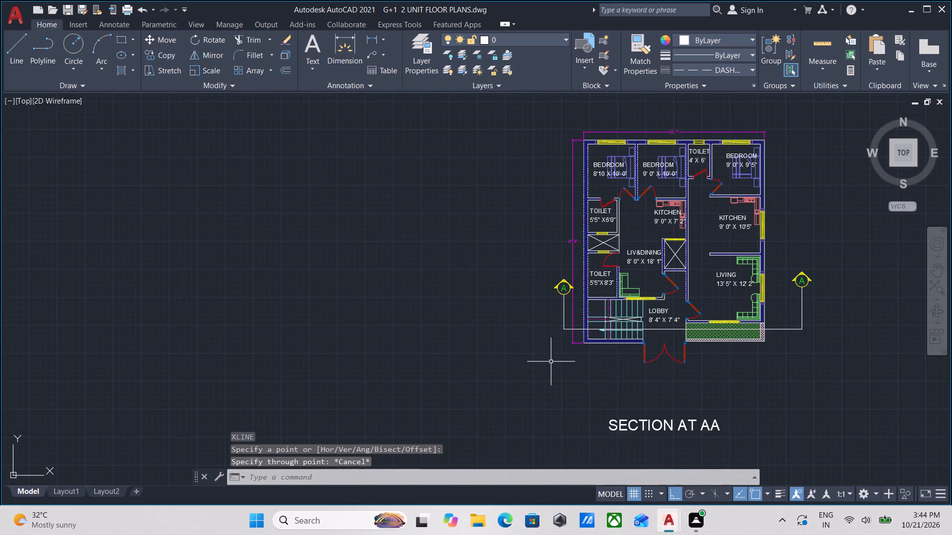
Set the current linetype to ByLayer.
middle_click_drag(551, 361, 581, 292)
left_click(740, 71)
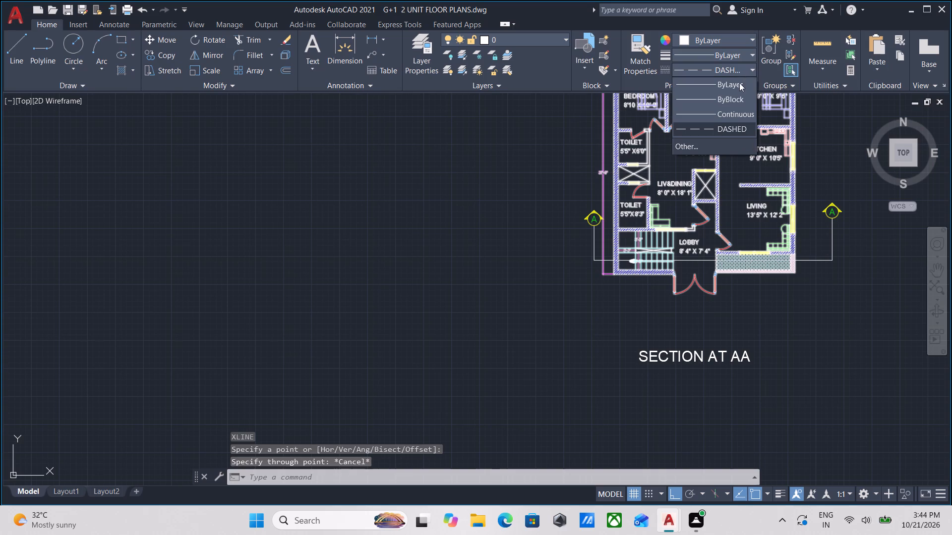
left_click(731, 90)
Draw a vertical construction line along the outer face of the west wall beside the staircase, on the SECTION AT AA plan.
scroll(582, 356, "up", 1)
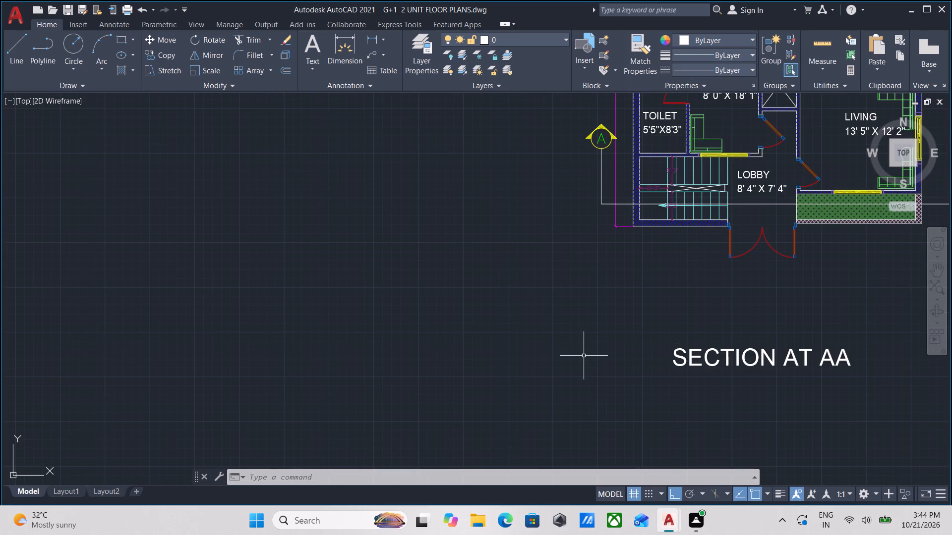
type("XL")
key("Return")
scroll(584, 356, "up", 1)
middle_click_drag(665, 206, 624, 403)
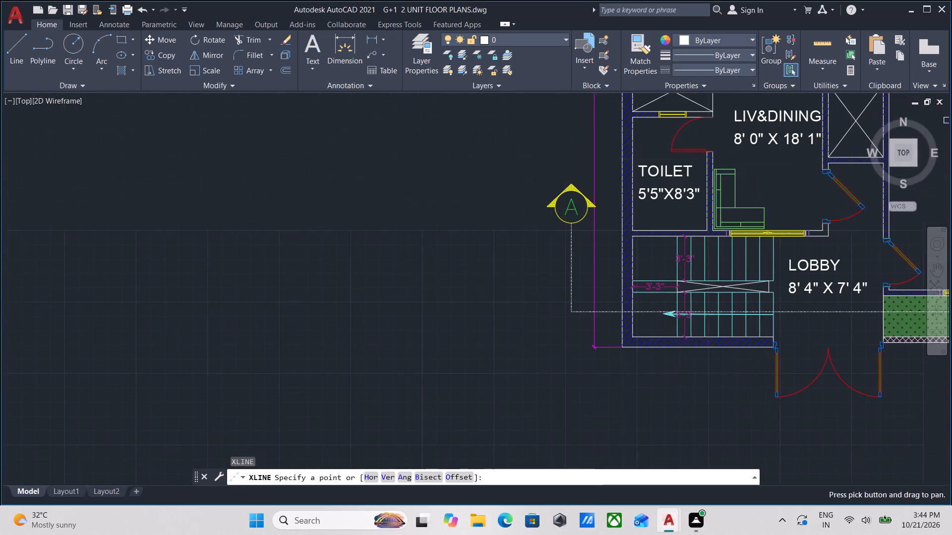
left_click(621, 299)
scroll(645, 491, "down", 1)
middle_click_drag(645, 491, 647, 267)
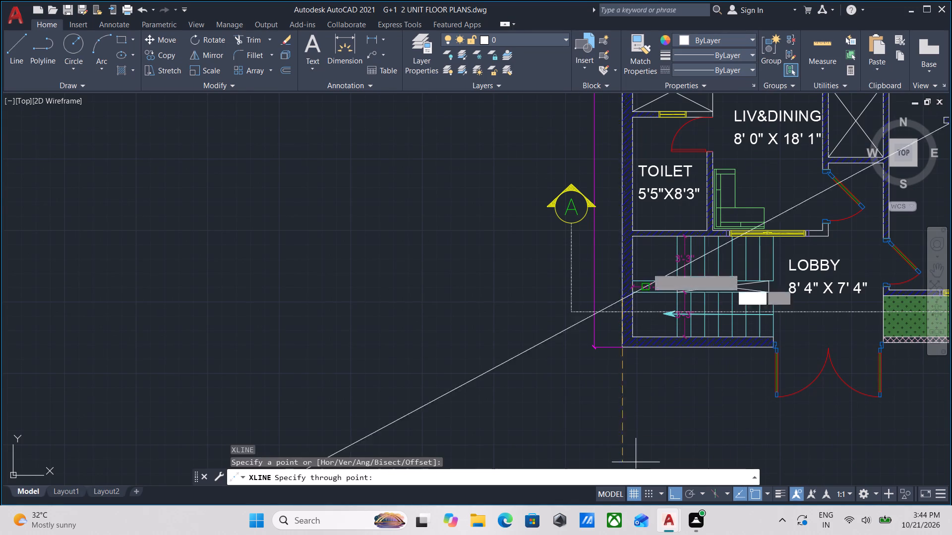
middle_click_drag(647, 267, 647, 266)
scroll(624, 365, "down", 2)
middle_click_drag(623, 370, 648, 234)
left_click(640, 300)
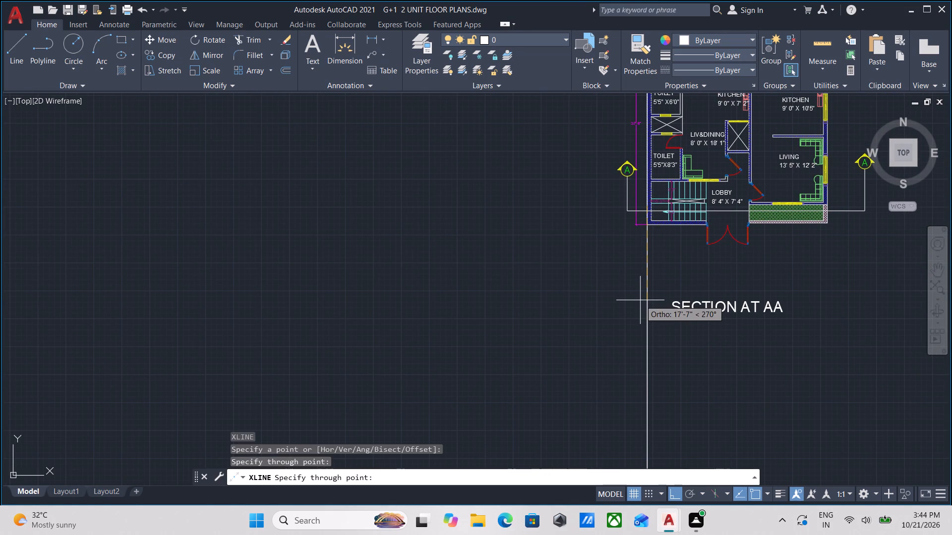
key("Escape")
Draw a vertical construction line along the inner face of the west wall, through the staircase's inner southwest corner.
scroll(673, 276, "up", 1)
middle_click_drag(673, 276, 637, 339)
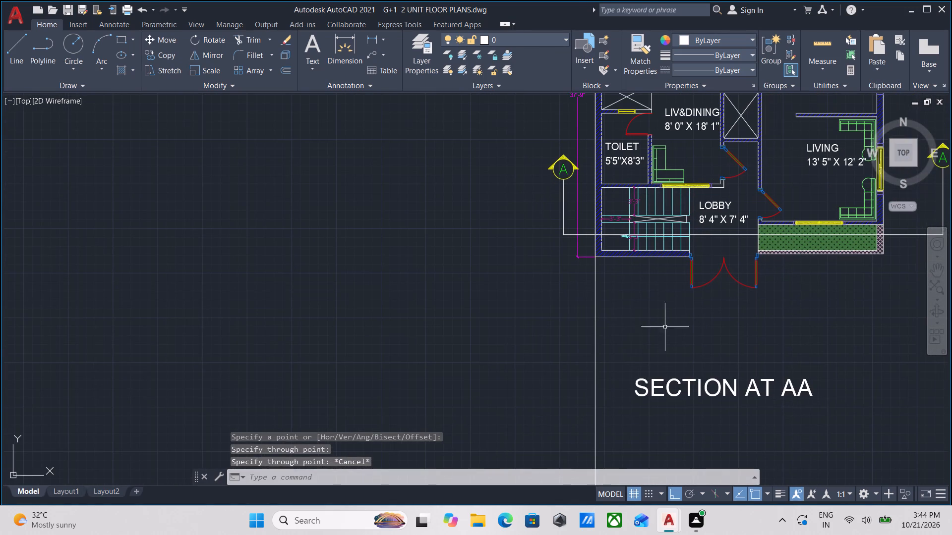
middle_click_drag(676, 323, 638, 334)
middle_click_drag(638, 296, 638, 308)
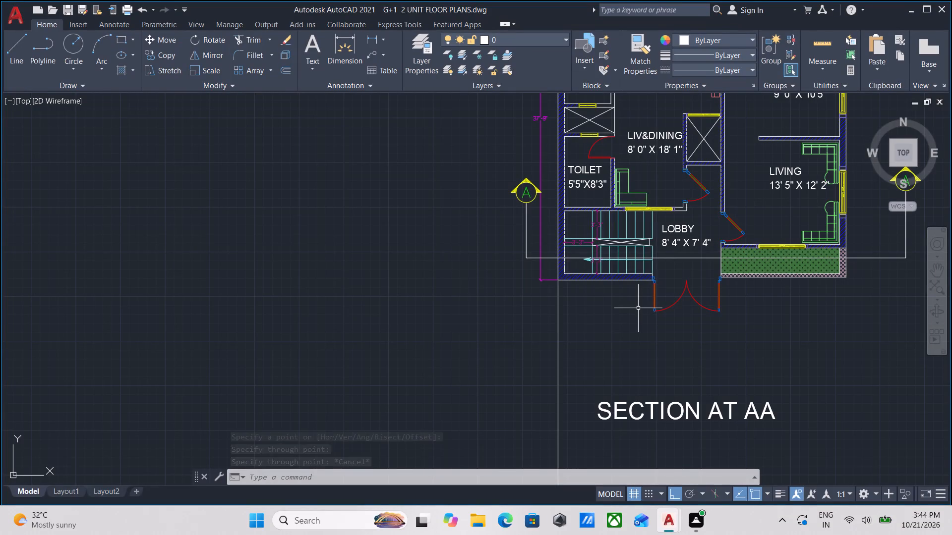
type("XL")
key("Return")
scroll(579, 250, "up", 2)
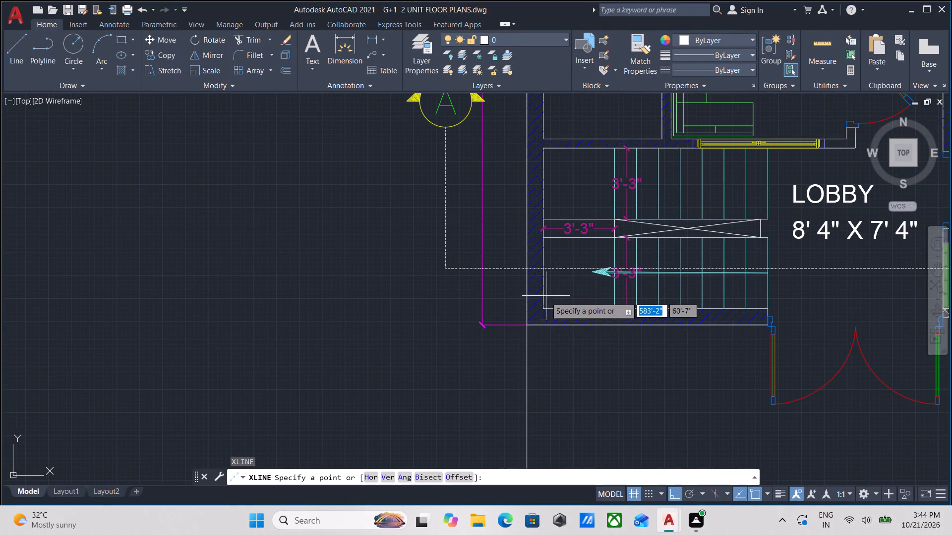
left_click(545, 311)
scroll(550, 414, "down", 2)
middle_click_drag(550, 414, 543, 301)
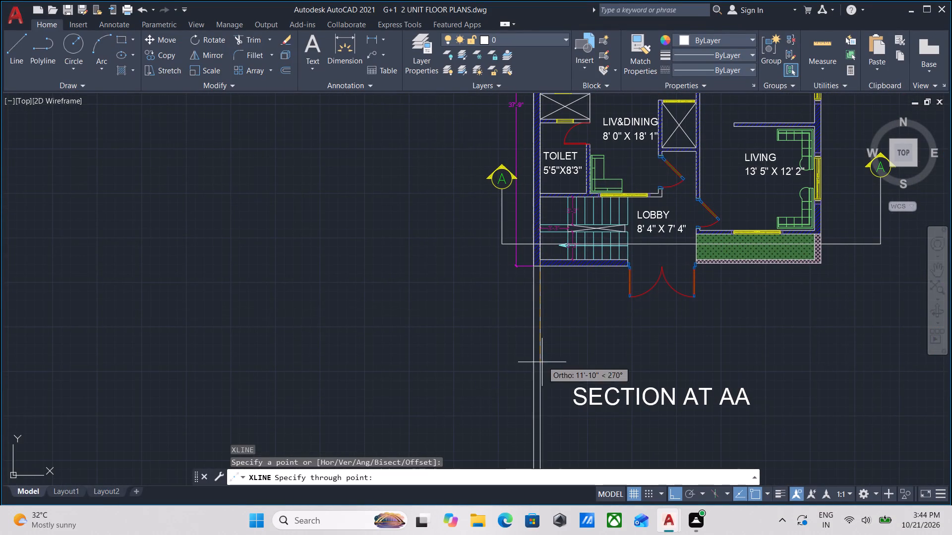
left_click(542, 366)
key("Escape")
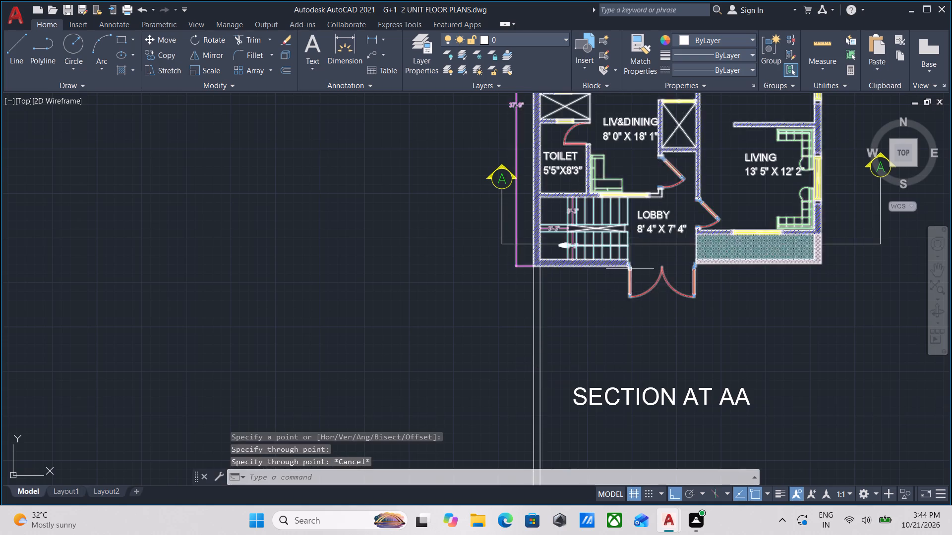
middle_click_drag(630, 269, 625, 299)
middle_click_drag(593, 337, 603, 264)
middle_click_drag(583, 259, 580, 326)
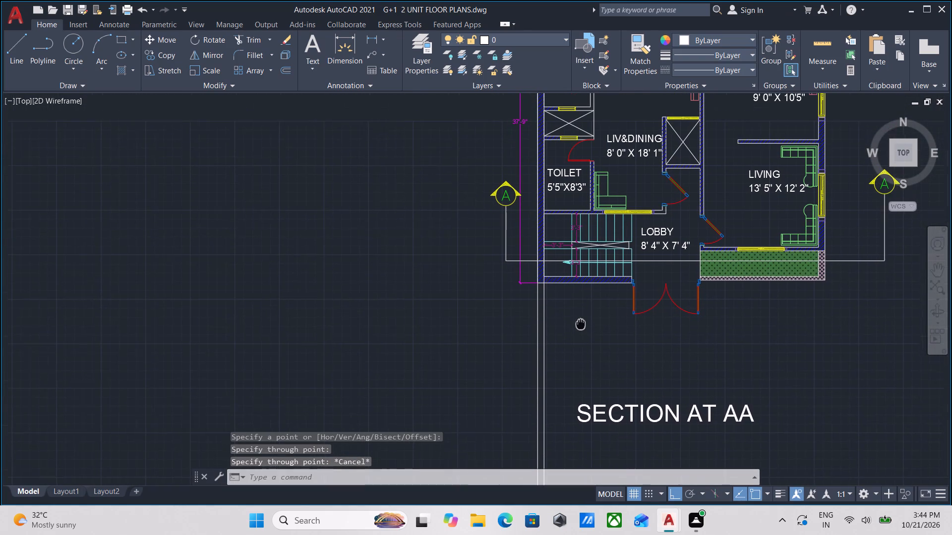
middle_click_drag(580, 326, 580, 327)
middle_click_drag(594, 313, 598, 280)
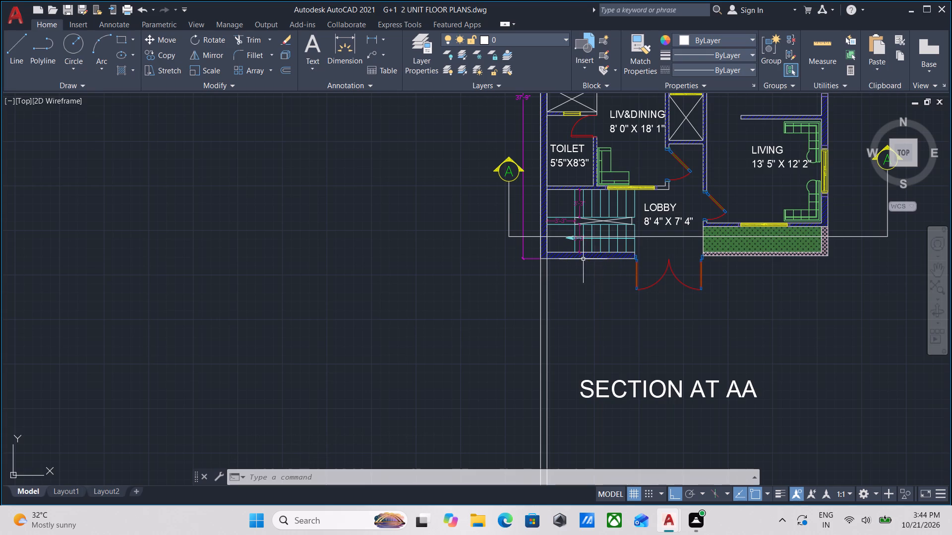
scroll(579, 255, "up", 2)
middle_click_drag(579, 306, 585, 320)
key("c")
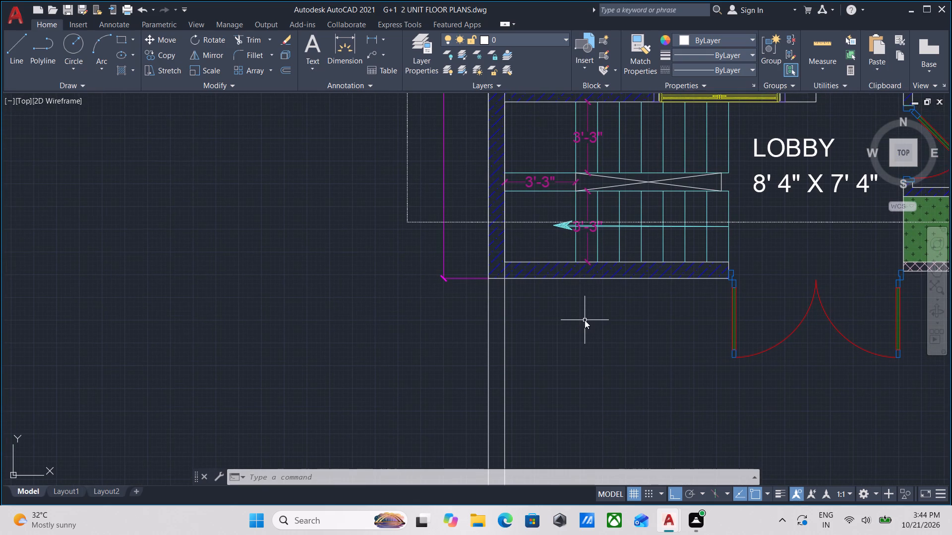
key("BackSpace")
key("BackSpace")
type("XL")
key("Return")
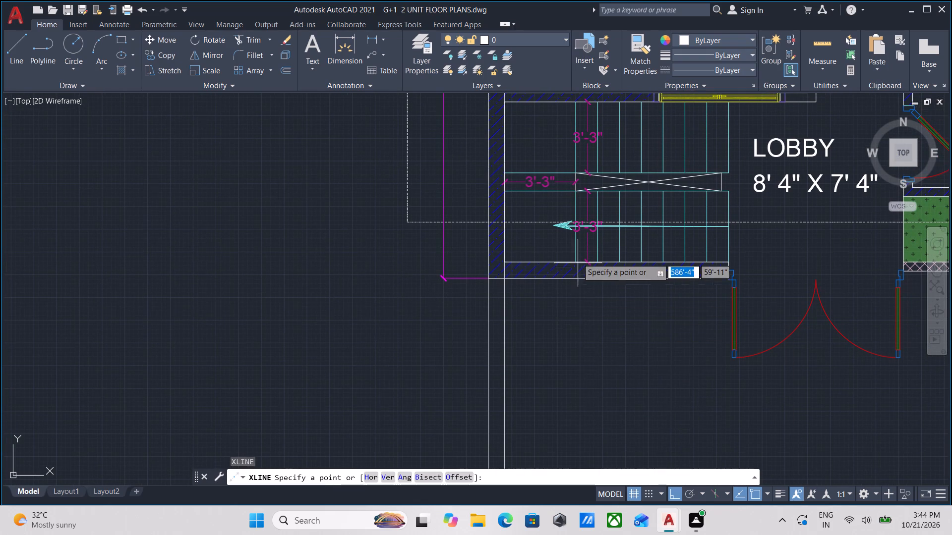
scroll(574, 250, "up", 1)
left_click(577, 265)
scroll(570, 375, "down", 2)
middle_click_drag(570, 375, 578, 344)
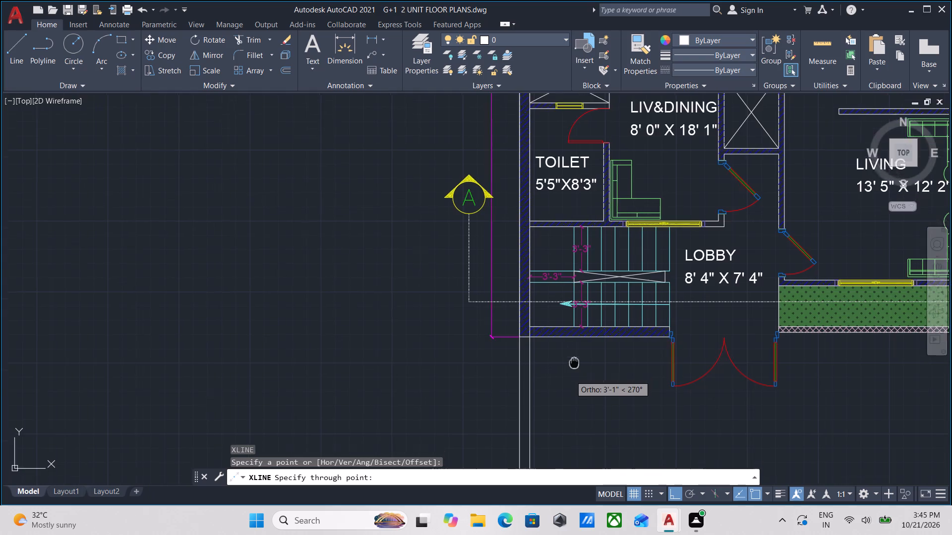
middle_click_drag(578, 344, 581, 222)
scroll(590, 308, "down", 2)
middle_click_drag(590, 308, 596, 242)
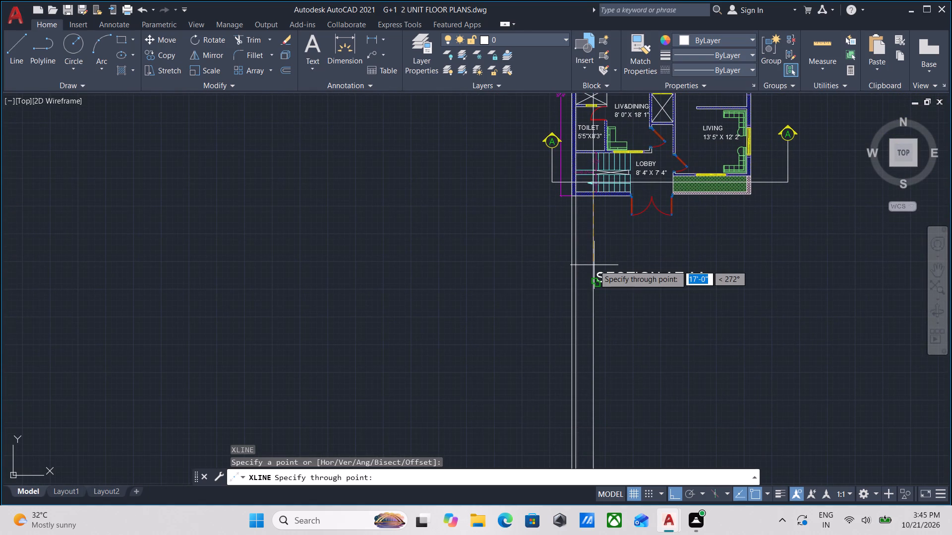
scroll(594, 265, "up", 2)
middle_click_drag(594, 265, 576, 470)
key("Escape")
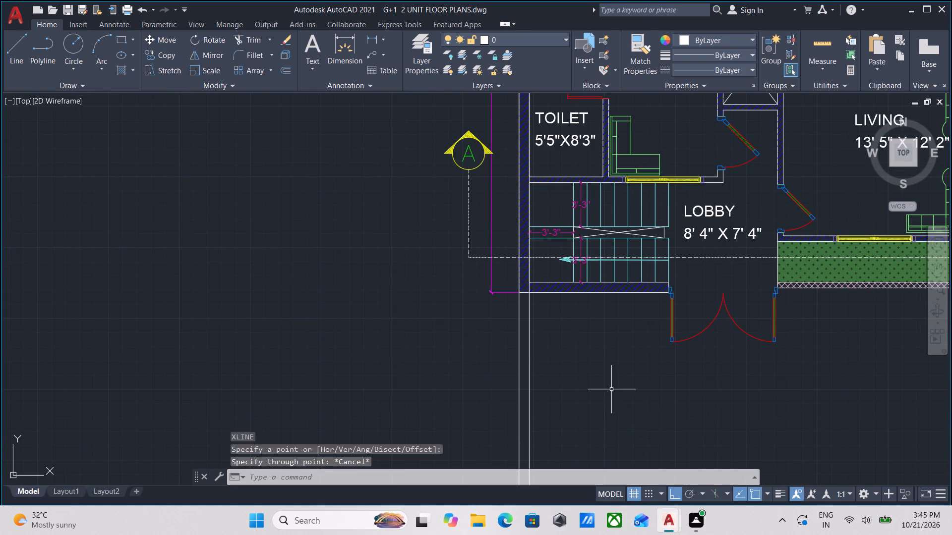
Draw a vertical construction line through the south end of the westernmost stair riser, at the edge of the landing.
scroll(573, 333, "up", 1)
scroll(573, 333, "down", 1)
middle_click_drag(573, 333, 583, 298)
scroll(590, 311, "down", 2)
middle_click_drag(590, 315, 590, 304)
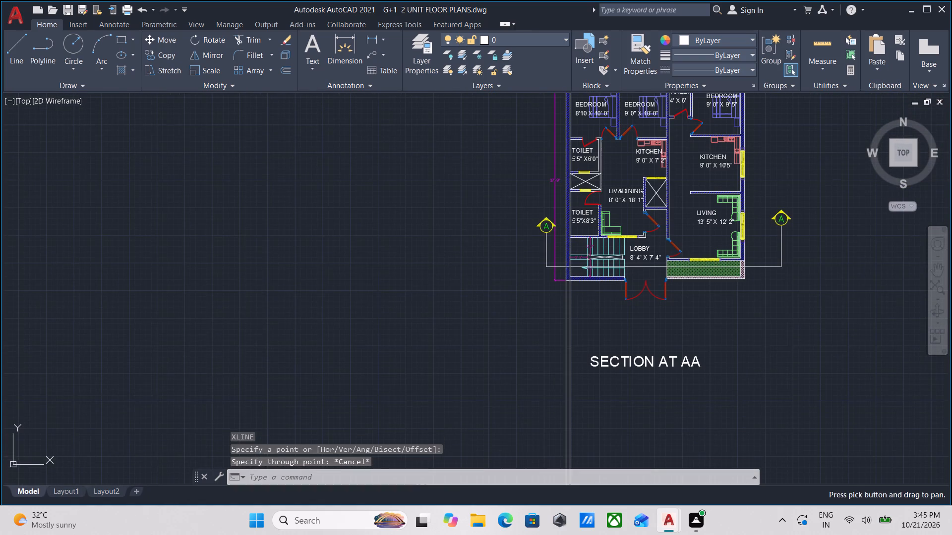
scroll(590, 304, "up", 1)
middle_click_drag(590, 304, 590, 316)
type("XL")
key("Return")
scroll(585, 282, "up", 1)
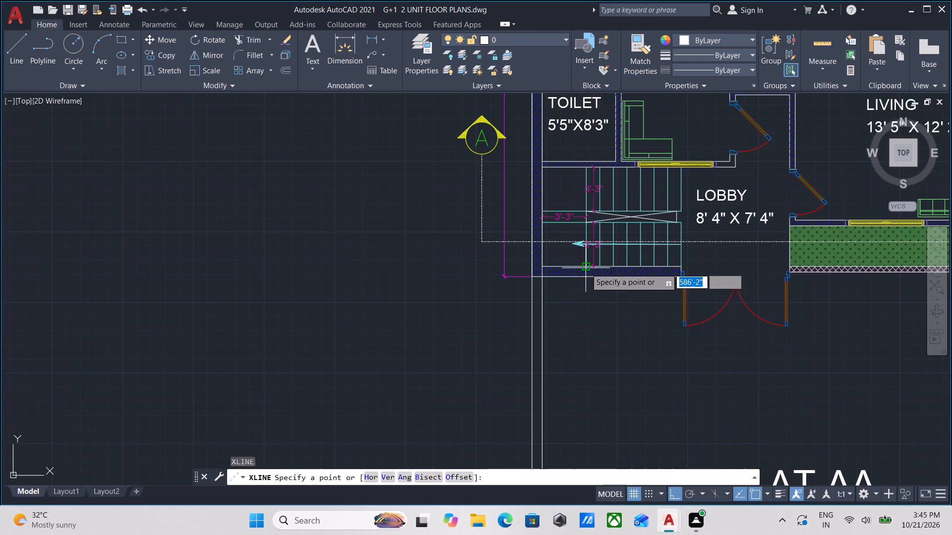
left_click(585, 268)
left_click(595, 382)
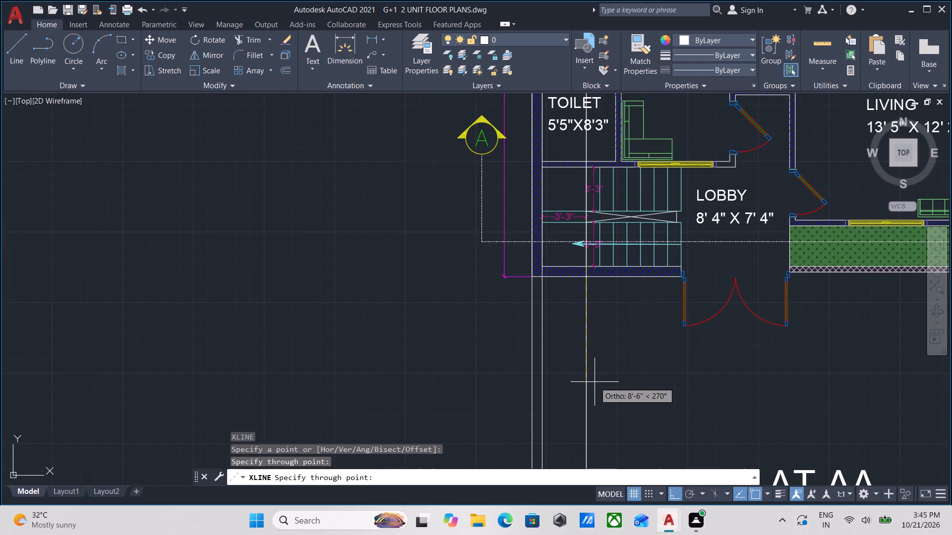
key("Escape")
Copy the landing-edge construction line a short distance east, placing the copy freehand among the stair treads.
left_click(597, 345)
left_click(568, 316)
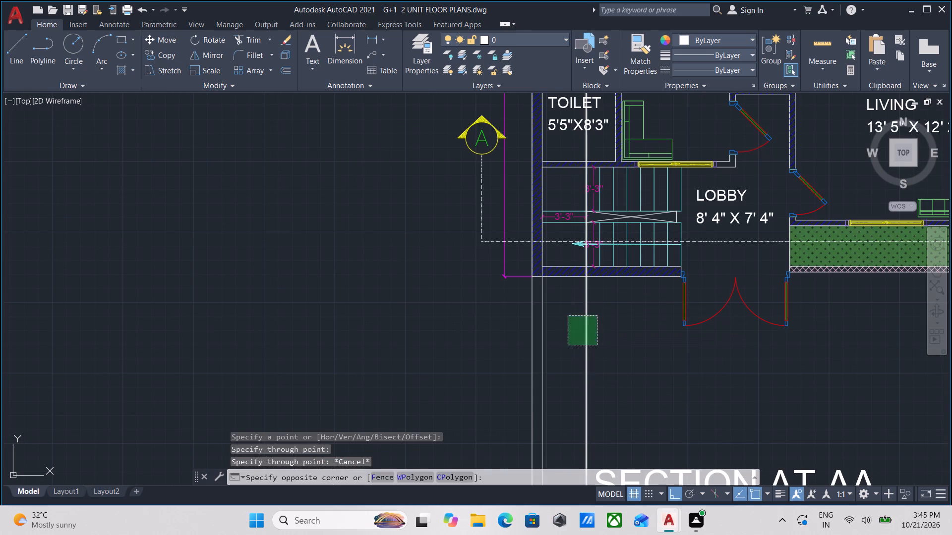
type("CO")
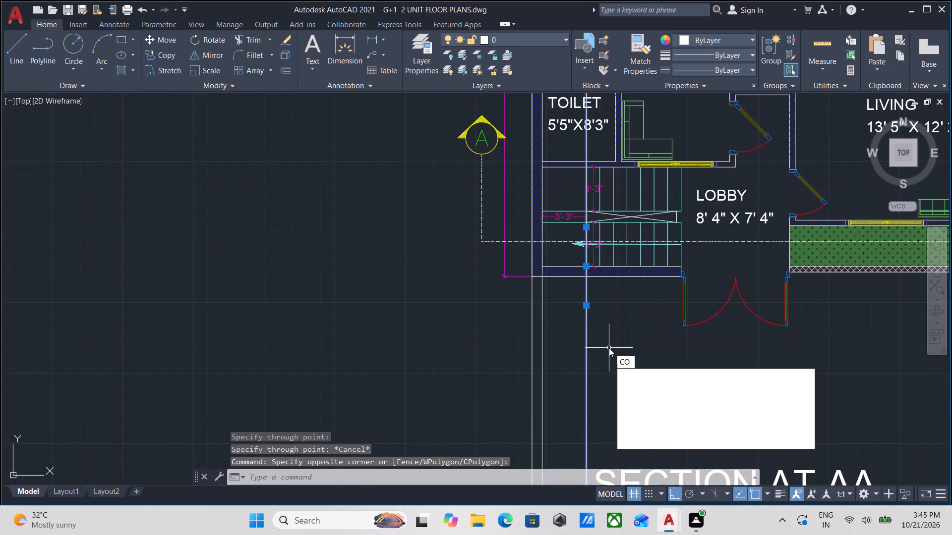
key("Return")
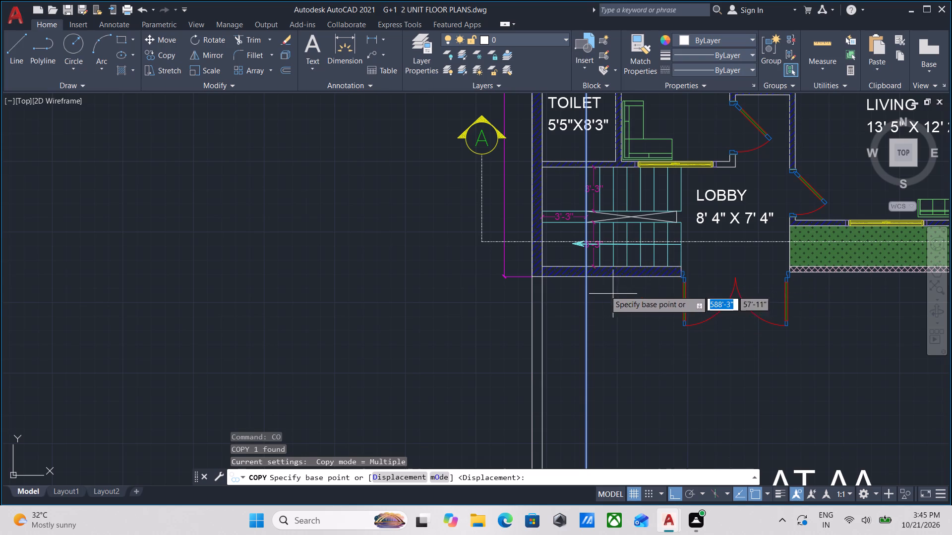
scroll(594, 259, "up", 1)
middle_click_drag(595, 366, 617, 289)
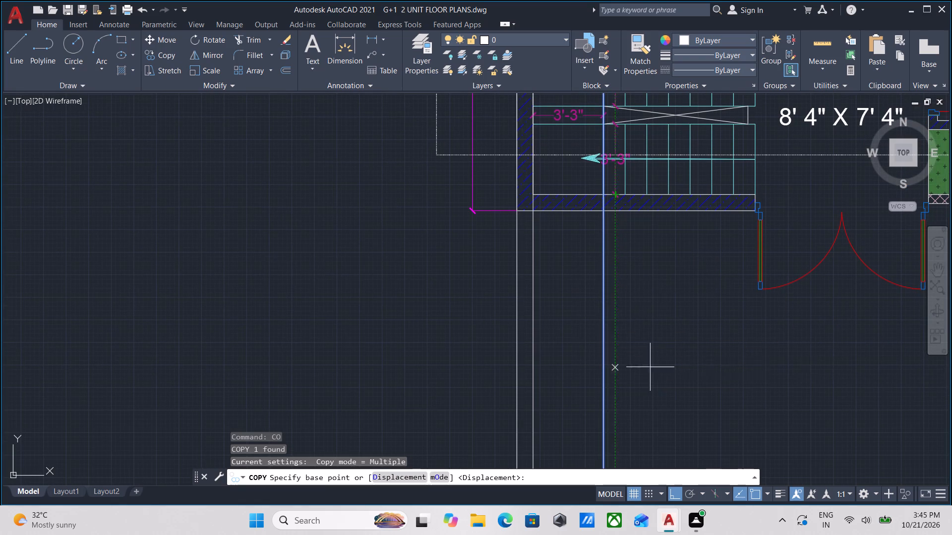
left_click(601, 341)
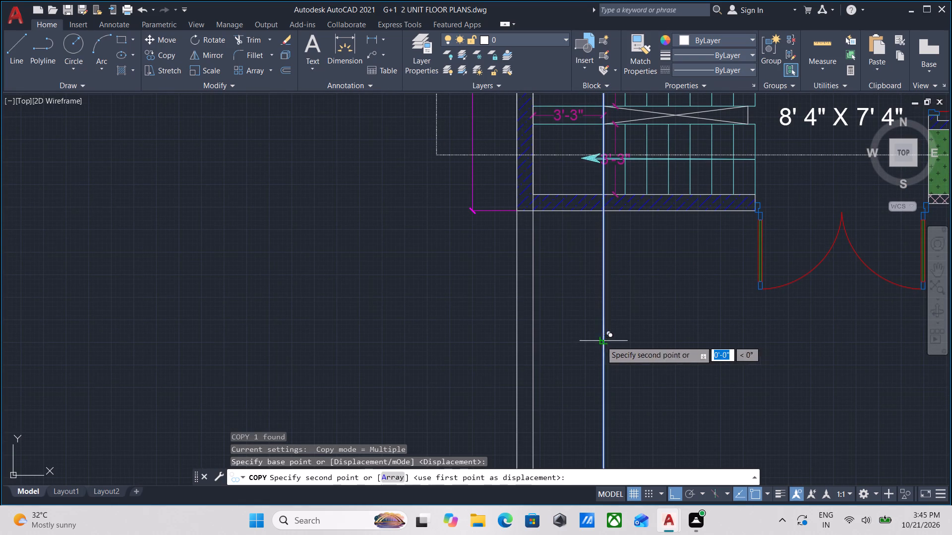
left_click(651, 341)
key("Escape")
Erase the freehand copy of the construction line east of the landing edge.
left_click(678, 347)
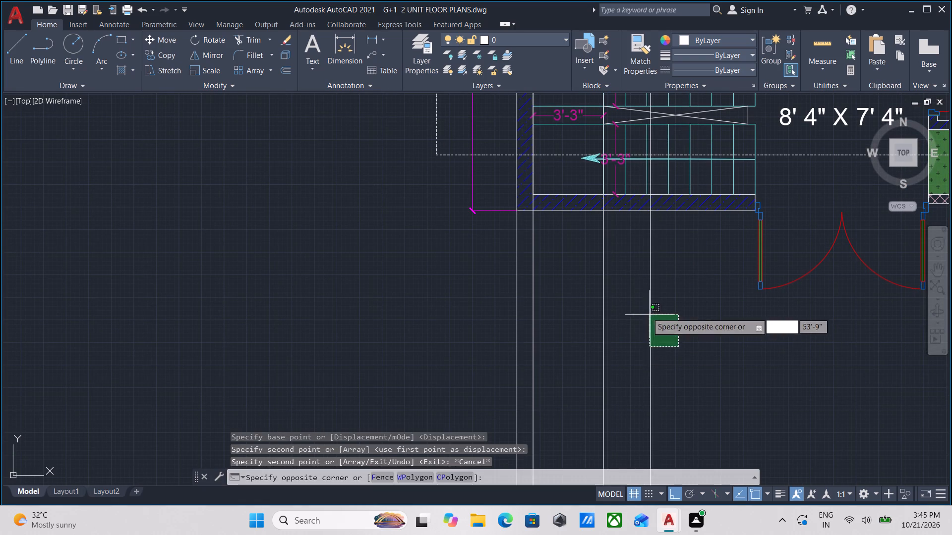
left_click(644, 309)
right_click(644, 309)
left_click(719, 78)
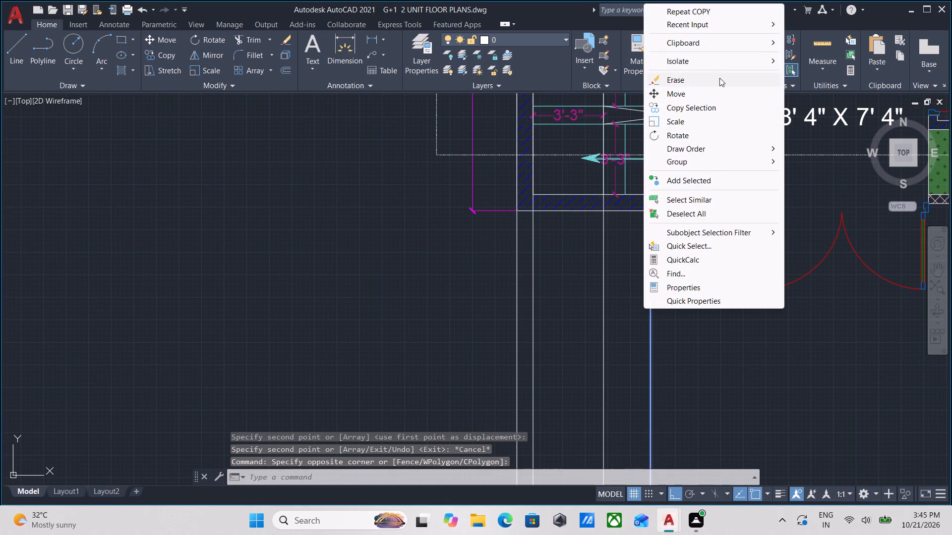
Array-copy the landing-edge construction line eastward along the stair risers, using 8 items at 1' spacing.
left_click(633, 355)
left_click(570, 291)
type("CO")
key("Return")
left_click(608, 332)
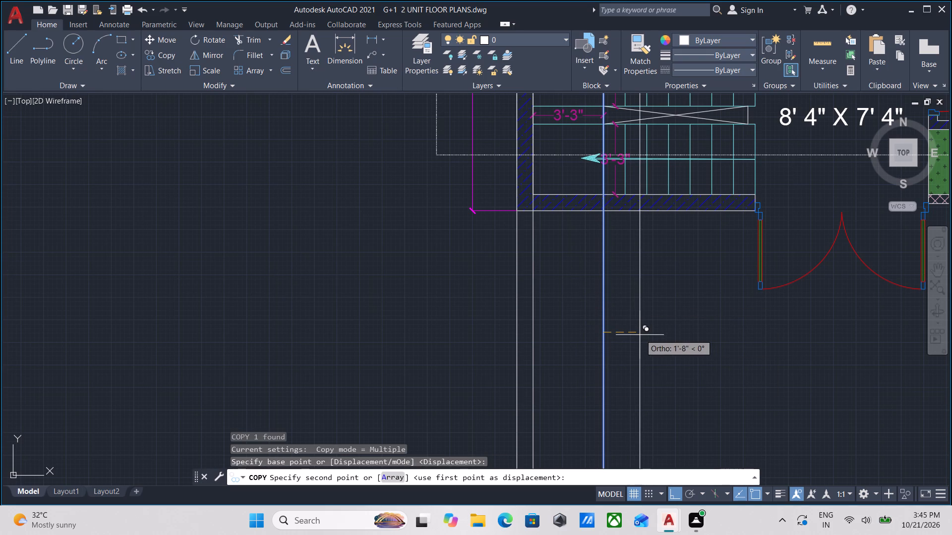
key("a")
key("Return")
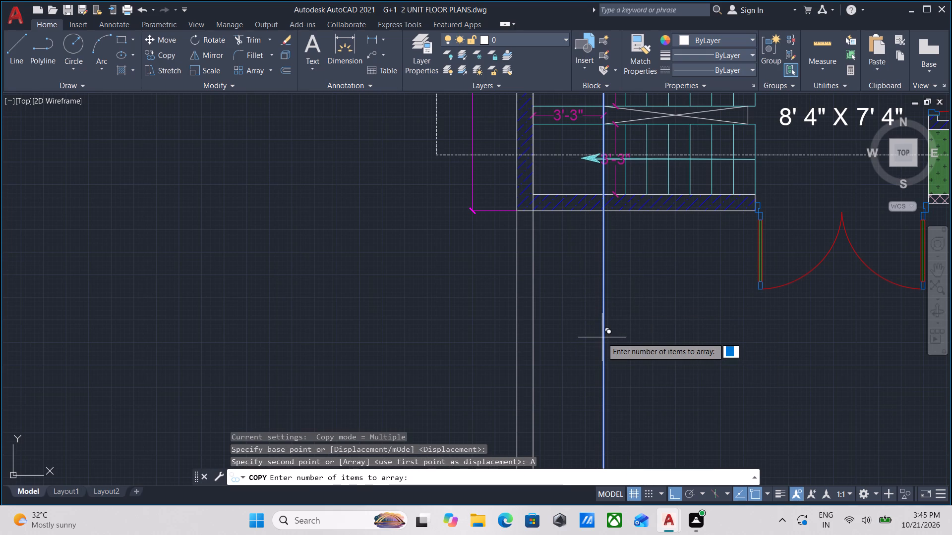
key("8")
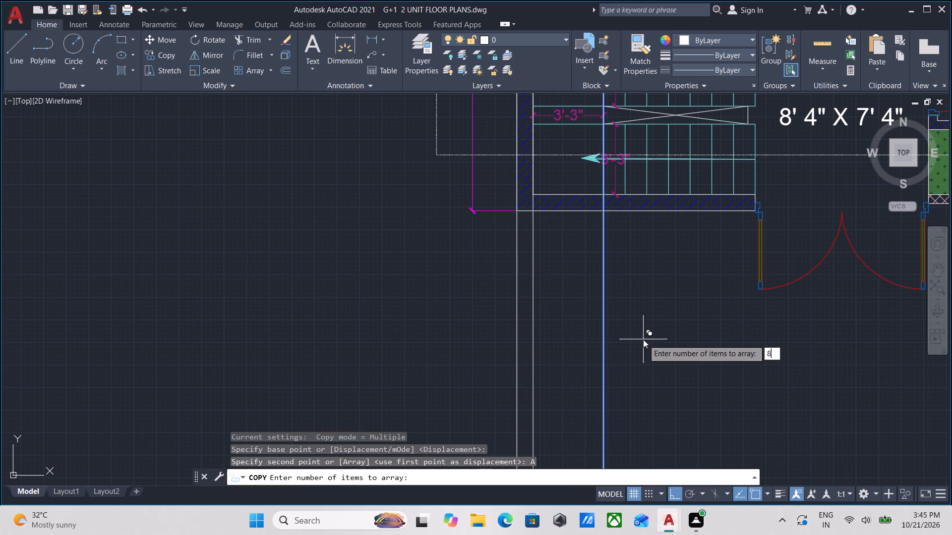
key("Return")
type("1'")
key("Return")
key("Escape")
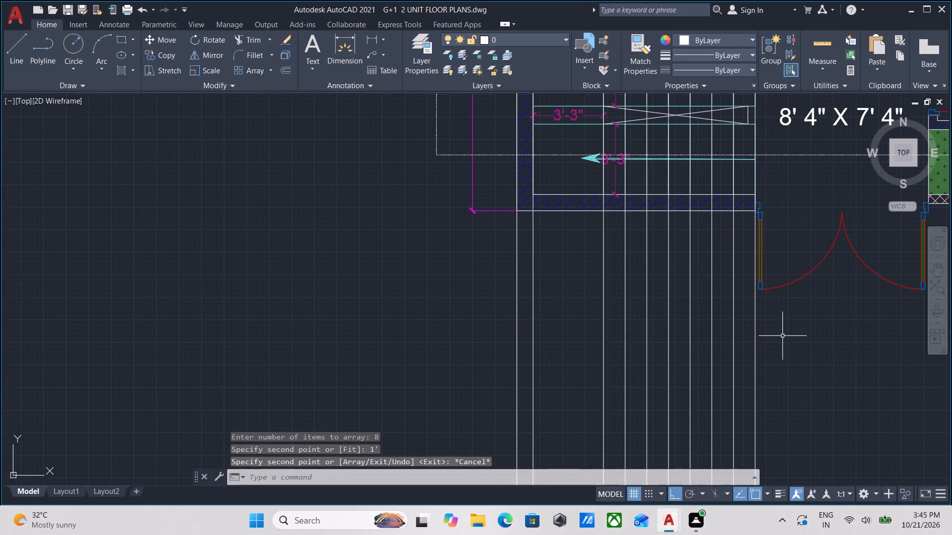
Draw a vertical construction line through the southeast corner of the lobby's north wall, beside the living-dining entrance door.
scroll(782, 336, "down", 2)
middle_click_drag(782, 336, 701, 266)
middle_click_drag(746, 284, 630, 296)
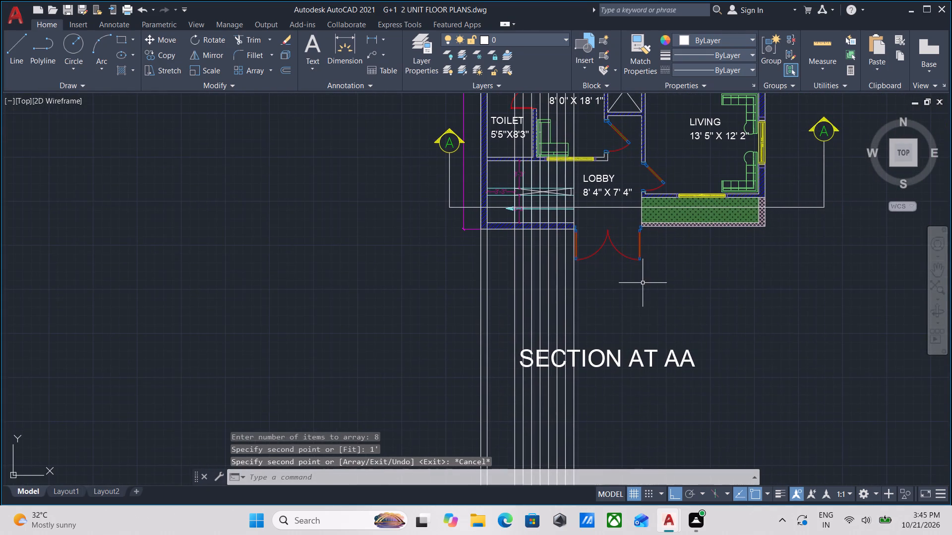
scroll(633, 289, "up", 1)
middle_click_drag(600, 291, 608, 360)
middle_click_drag(653, 352, 630, 388)
middle_click_drag(692, 372, 632, 380)
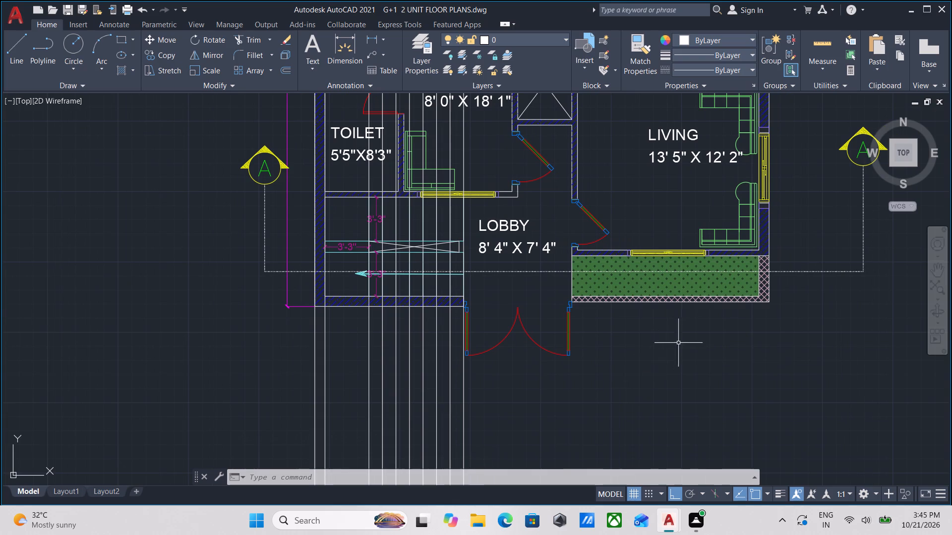
middle_click_drag(657, 351, 697, 376)
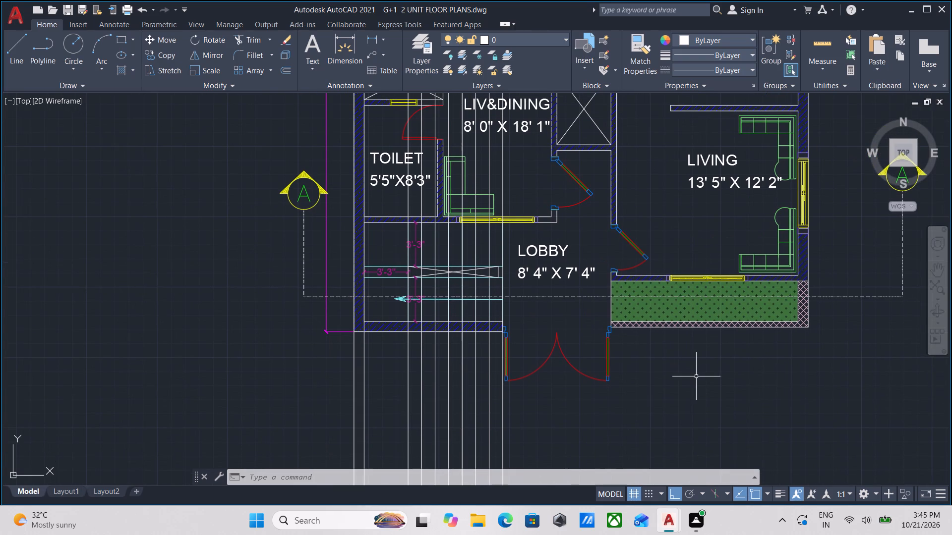
scroll(527, 366, "down", 1)
middle_click_drag(527, 337, 572, 336)
scroll(583, 329, "up", 1)
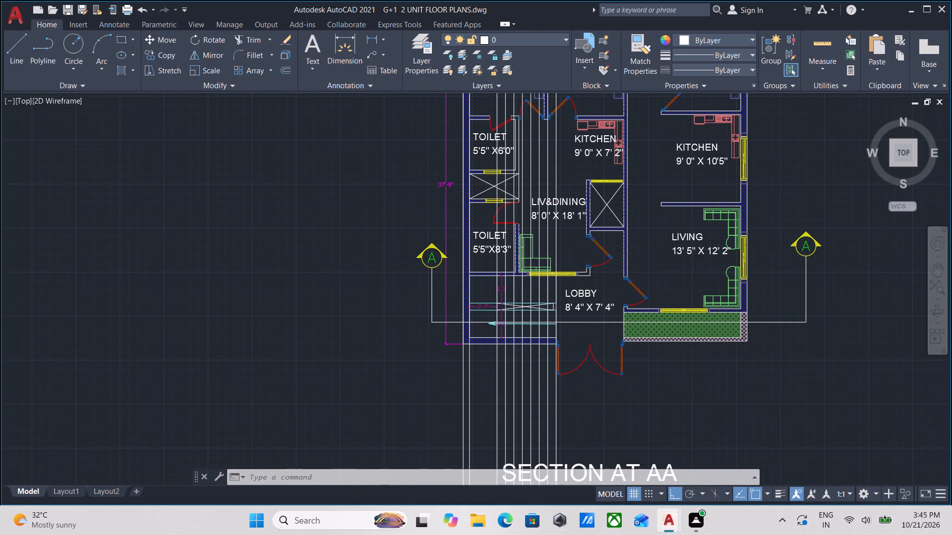
key("x")
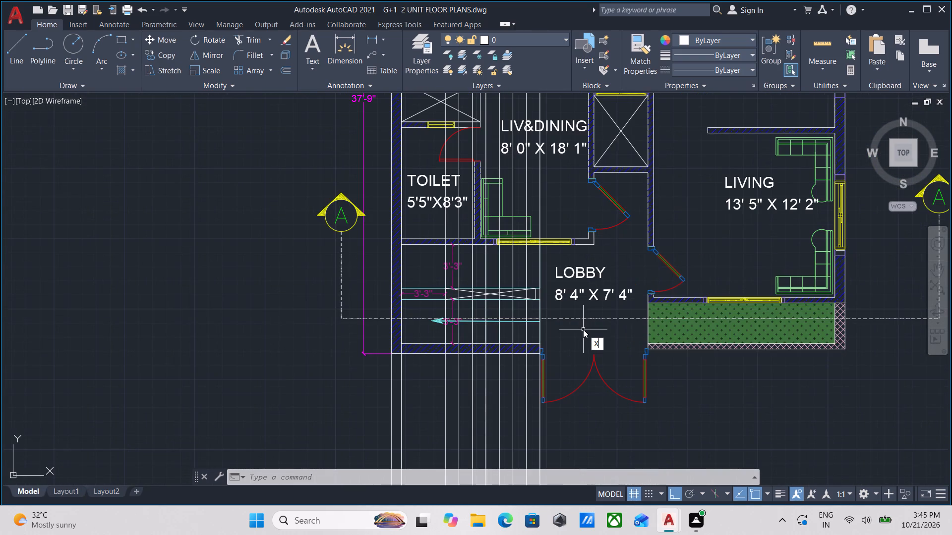
key("l")
key("Return")
scroll(557, 221, "up", 2)
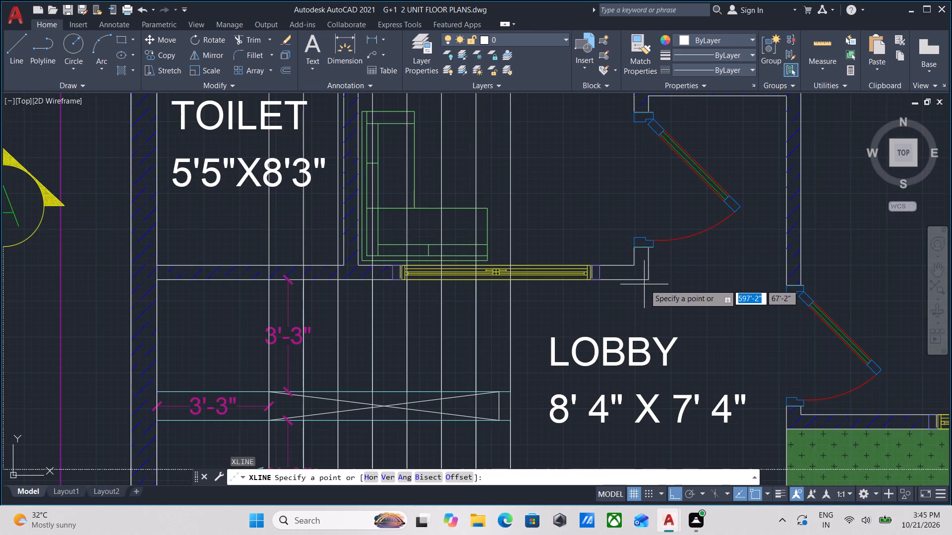
left_click(652, 280)
scroll(653, 391, "down", 1)
middle_click_drag(653, 391, 658, 321)
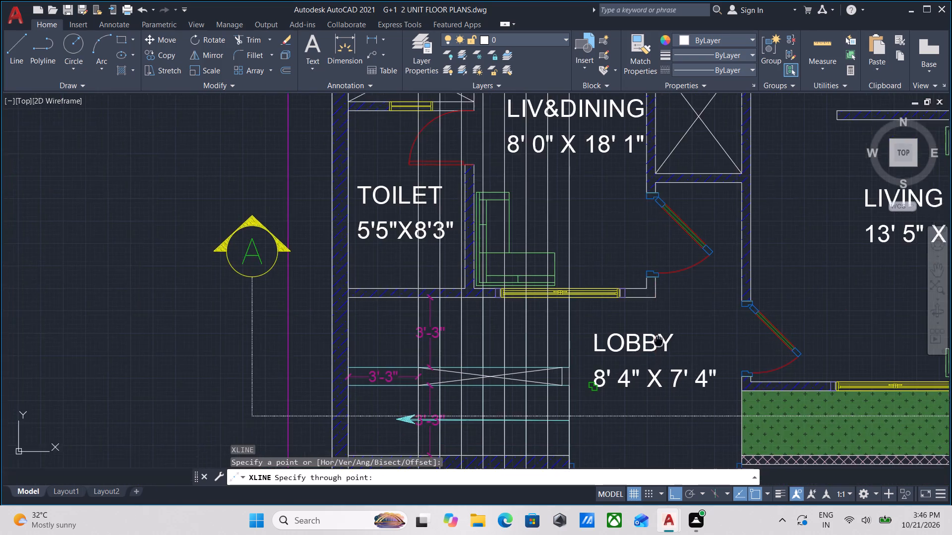
middle_click_drag(658, 321, 664, 263)
scroll(665, 262, "down", 1)
scroll(669, 398, "down", 1)
middle_click_drag(669, 398, 672, 199)
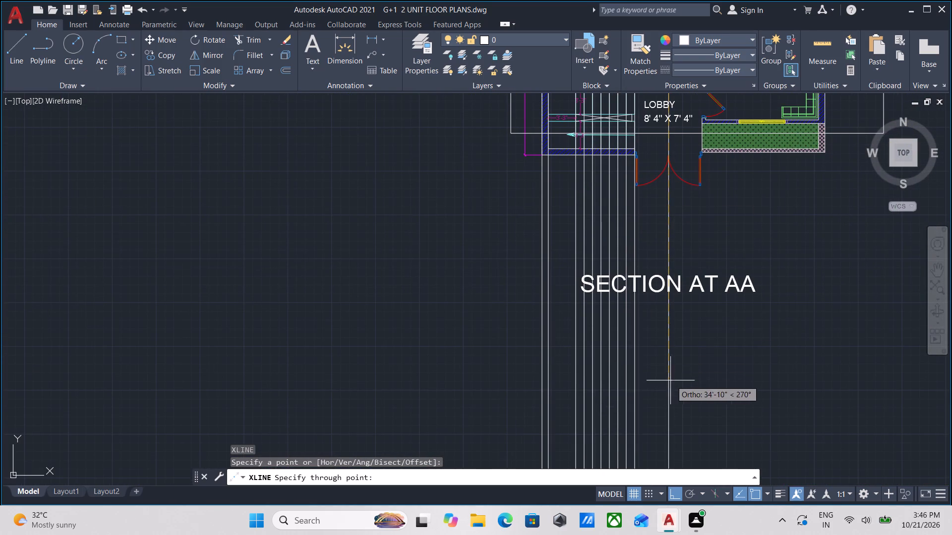
left_click(674, 384)
scroll(674, 384, "down", 1)
middle_click_drag(674, 384, 666, 427)
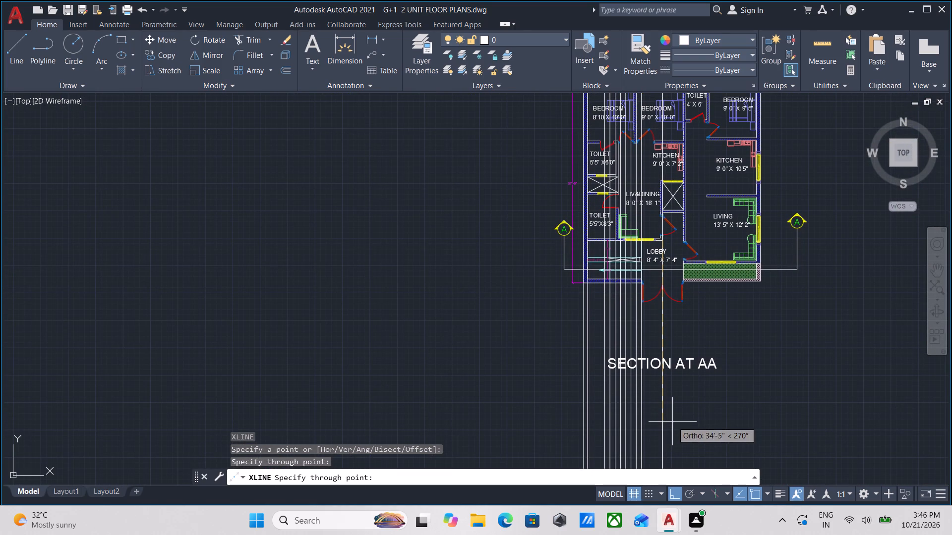
key("Escape")
Examine the plan along section line A-A, from the lobby to the living room's planter, for the next edges to project.
scroll(677, 270, "up", 1)
scroll(716, 327, "up", 1)
middle_click_drag(714, 332, 713, 368)
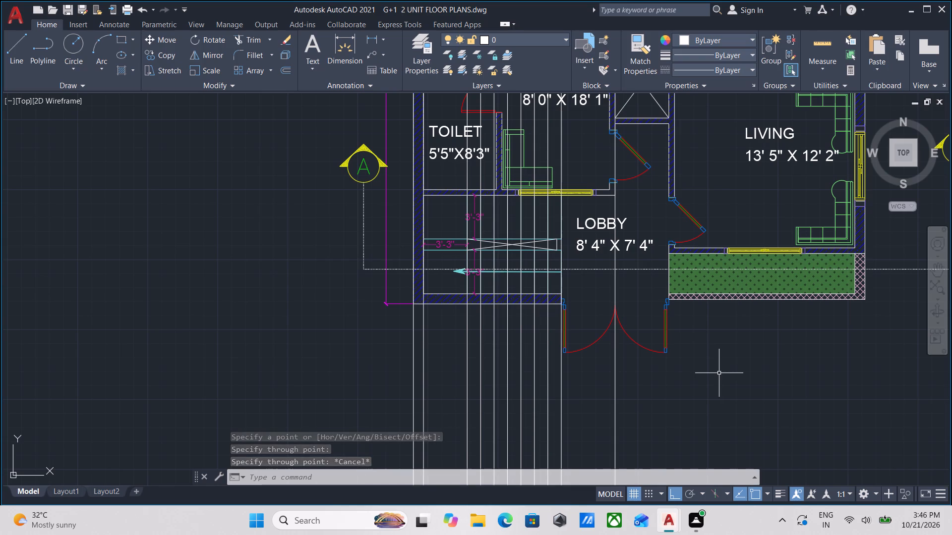
middle_click_drag(719, 373, 730, 387)
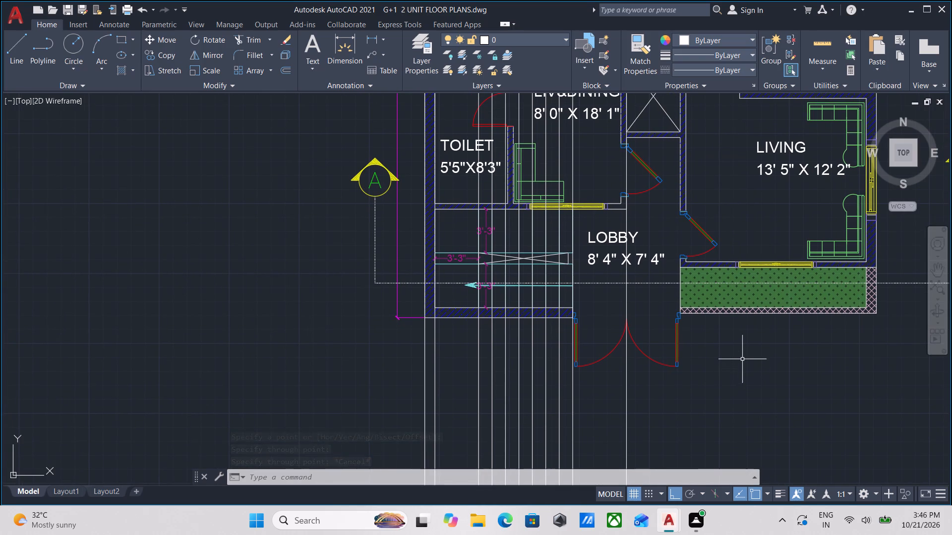
middle_click_drag(702, 335, 712, 317)
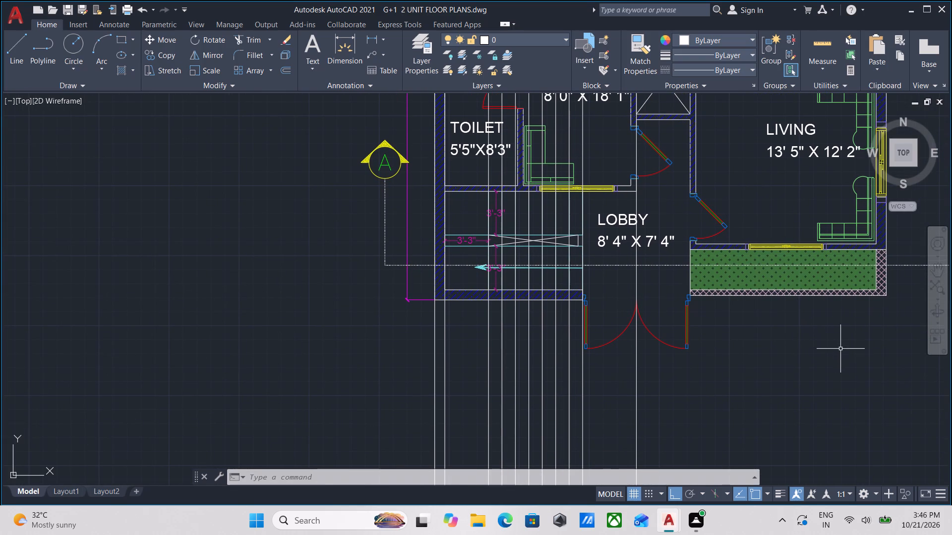
middle_click_drag(839, 350, 857, 324)
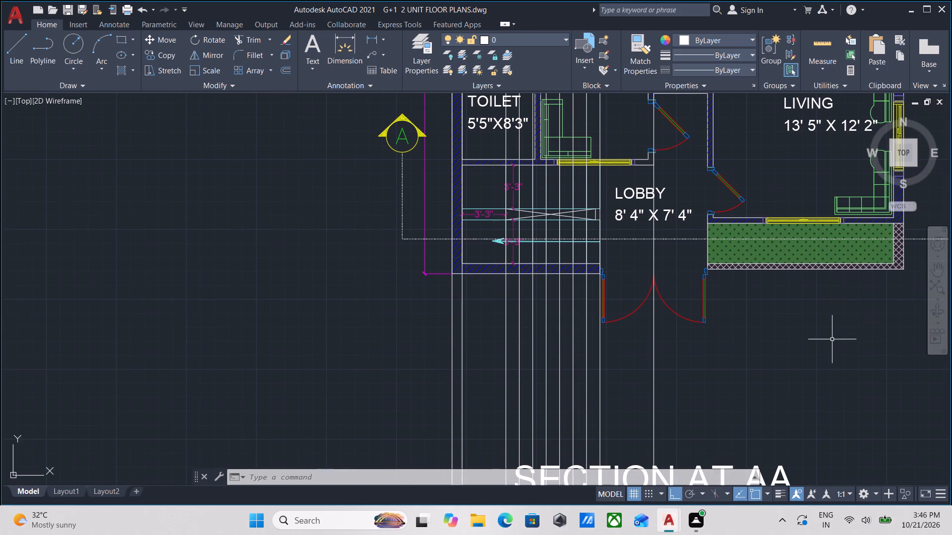
middle_click_drag(830, 339, 810, 361)
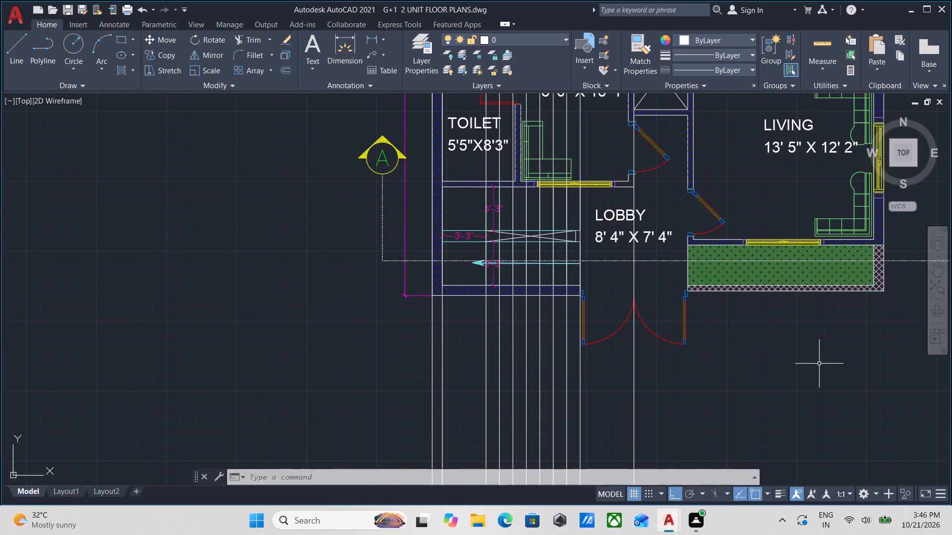
scroll(684, 211, "up", 1)
scroll(696, 212, "down", 1)
middle_click_drag(696, 212, 654, 225)
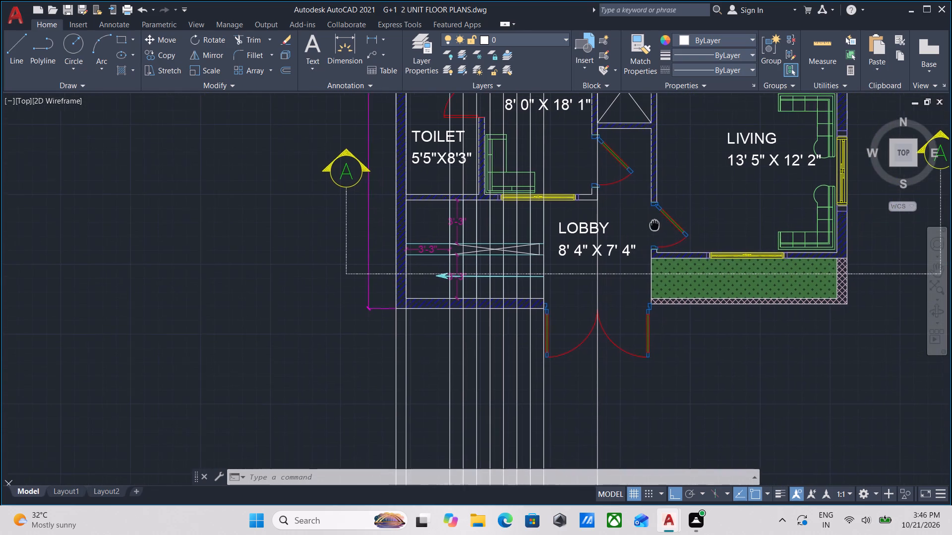
middle_click_drag(771, 345, 654, 334)
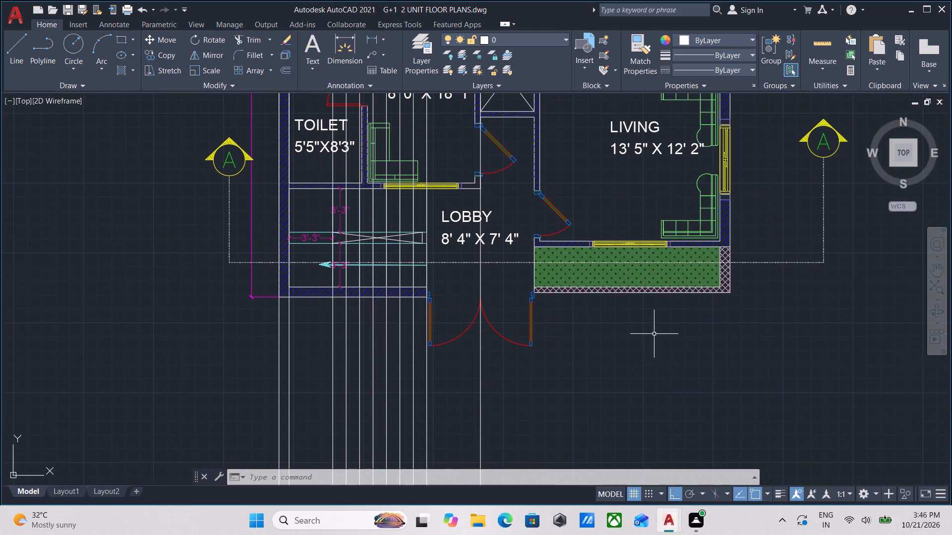
middle_click_drag(656, 332, 679, 346)
middle_click_drag(631, 362, 655, 354)
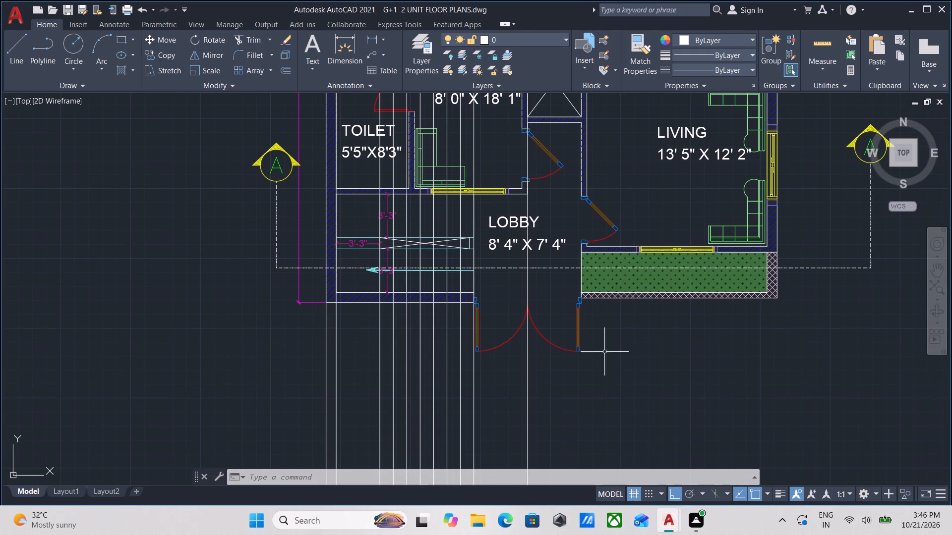
middle_click_drag(608, 354, 631, 370)
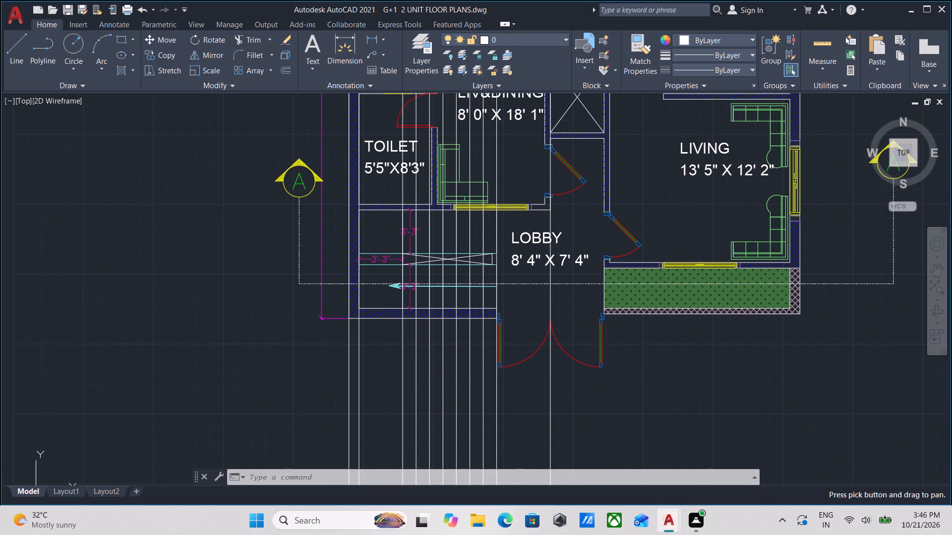
Draw a vertical construction line along the west face of the wall between the lobby and the living room, at the planter's west edge.
key("x")
key("l")
key("Return")
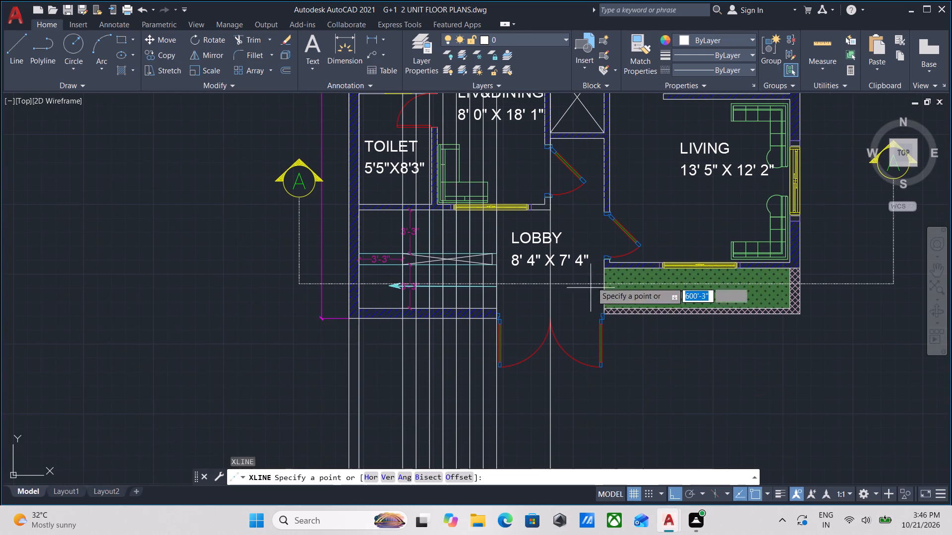
scroll(595, 275, "up", 3)
scroll(625, 246, "up", 1)
left_click(629, 255)
scroll(612, 423, "down", 3)
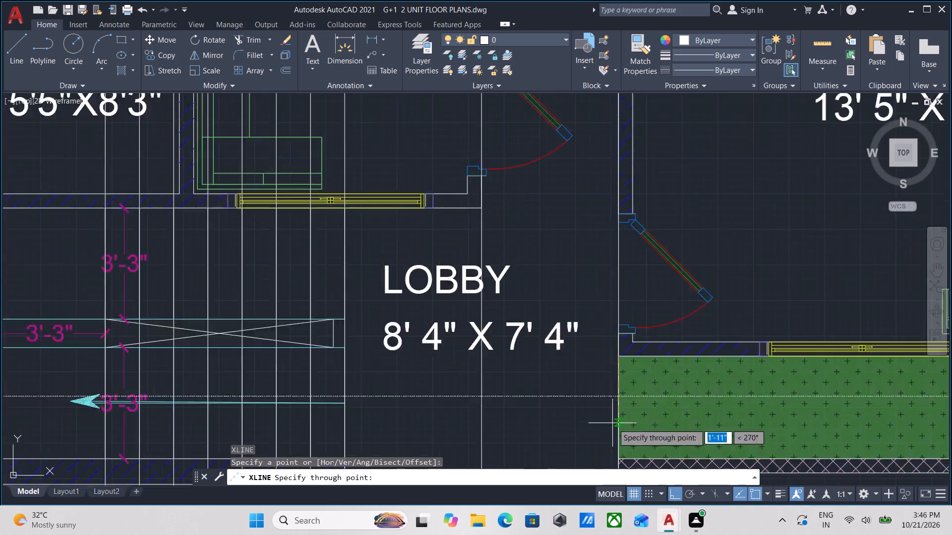
middle_click_drag(617, 421, 610, 278)
scroll(610, 269, "up", 1)
scroll(616, 372, "down", 2)
middle_click_drag(618, 372, 595, 249)
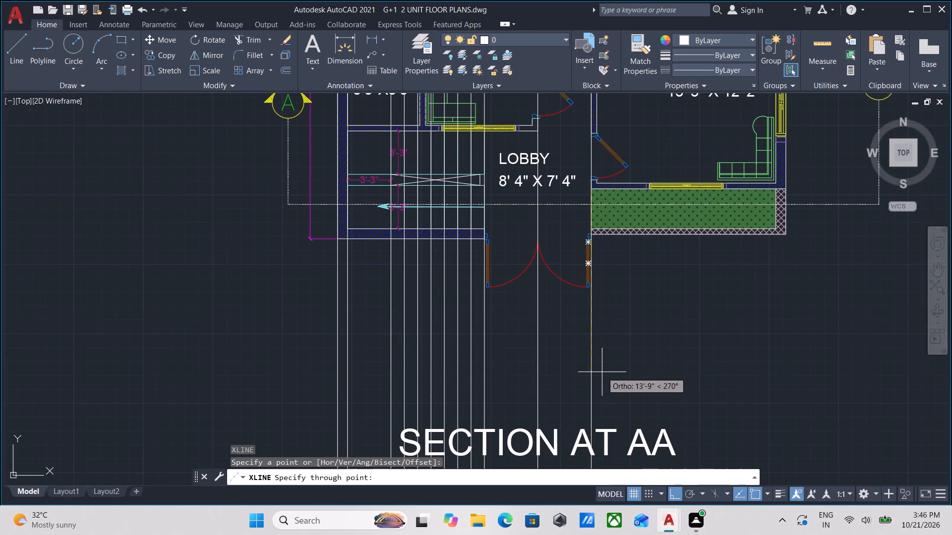
left_click(602, 372)
key("Escape")
Draw a vertical construction line through the outer edge of the jamb strip just west of the living room's south window.
middle_click_drag(640, 326, 649, 364)
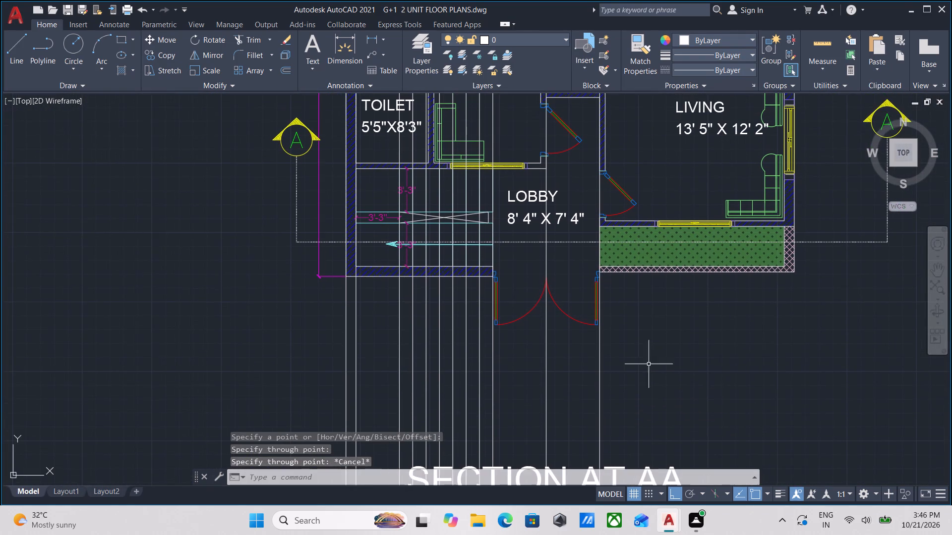
middle_click_drag(648, 340, 655, 370)
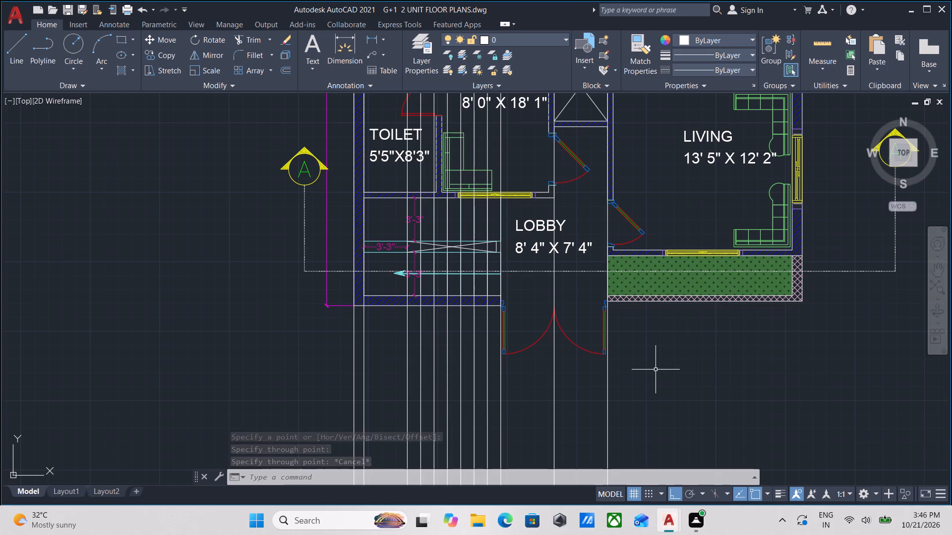
middle_click_drag(655, 370, 688, 364)
middle_click_drag(689, 353, 689, 353)
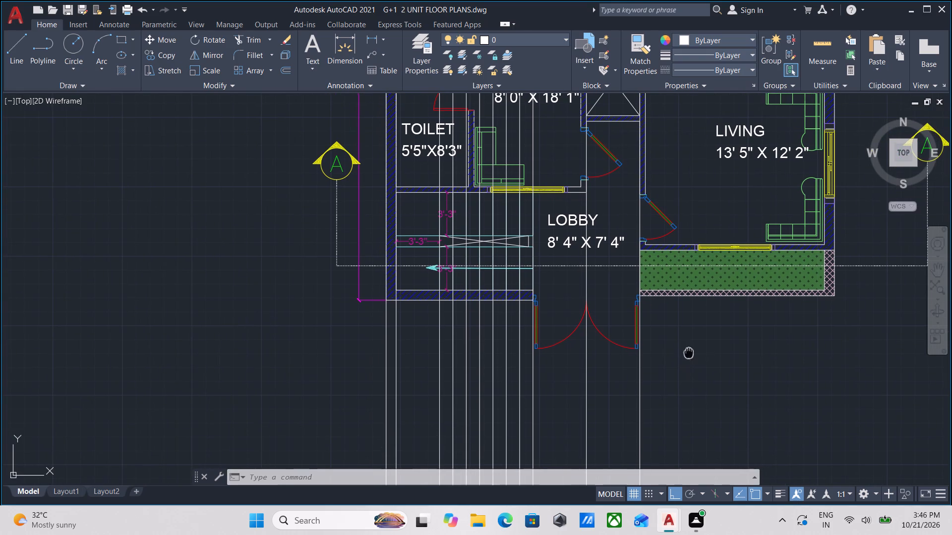
middle_click_drag(689, 353, 663, 360)
type("XL")
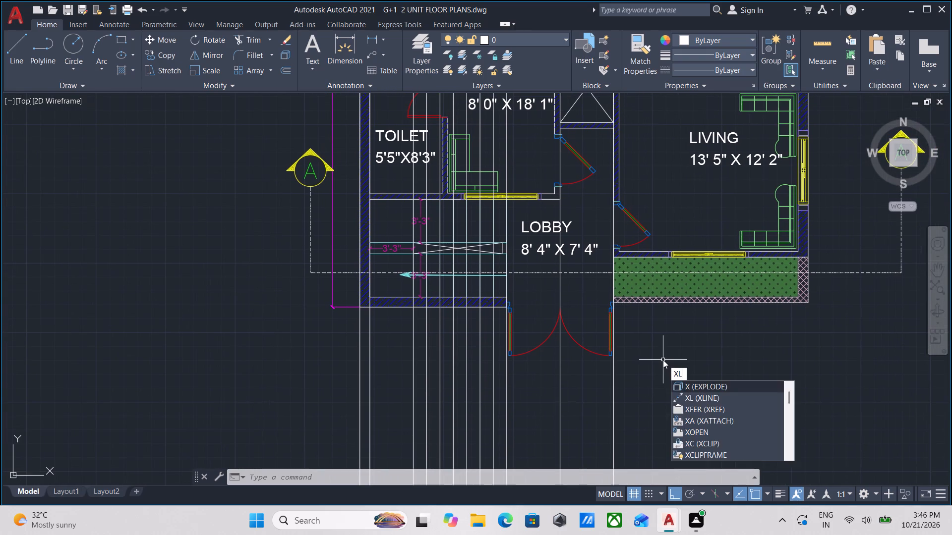
key("Return")
scroll(652, 270, "up", 2)
scroll(688, 237, "up", 2)
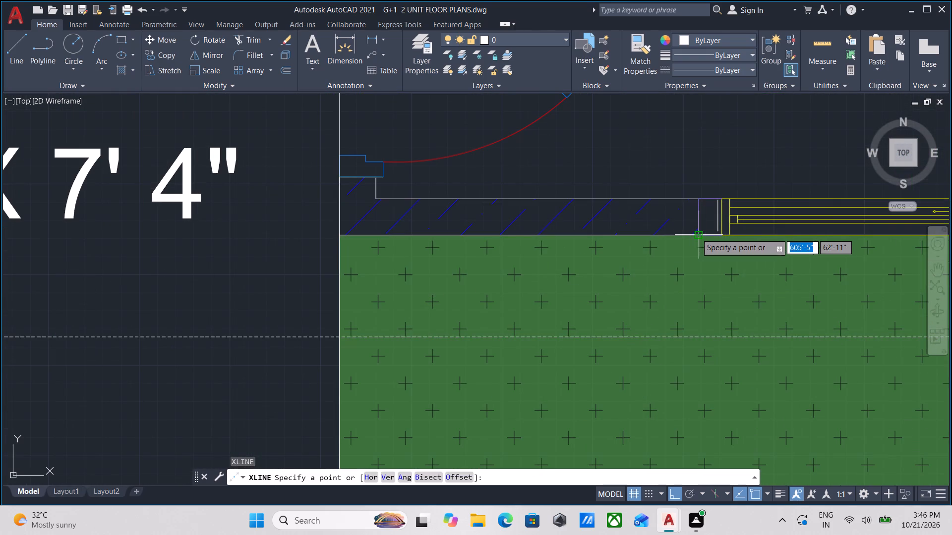
left_click(697, 232)
scroll(713, 423, "down", 2)
middle_click_drag(713, 423, 653, 196)
scroll(646, 214, "down", 3)
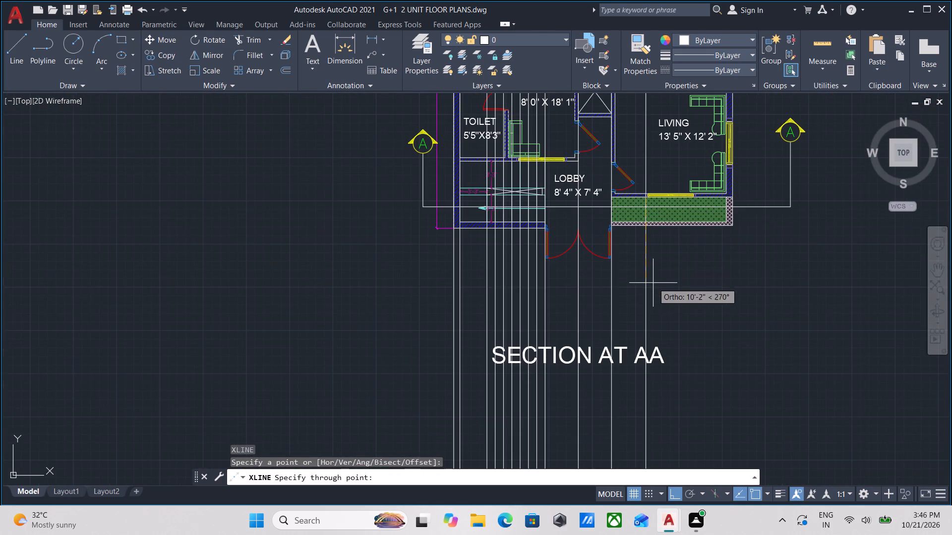
left_click(655, 296)
key("Escape")
Draw a vertical construction line through the outer edge of the jamb strip just east of the living room's south window.
scroll(683, 269, "up", 1)
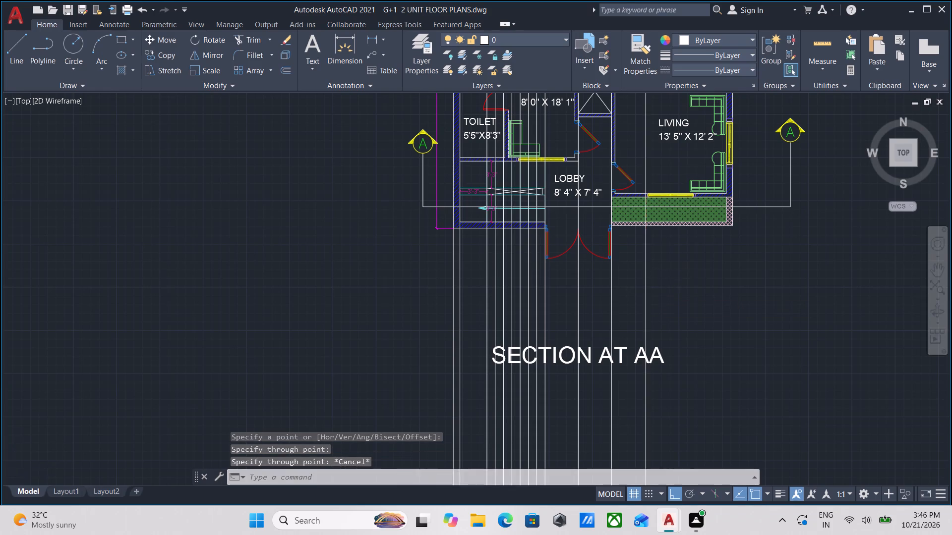
middle_click_drag(683, 271, 681, 309)
key("z")
key("Escape")
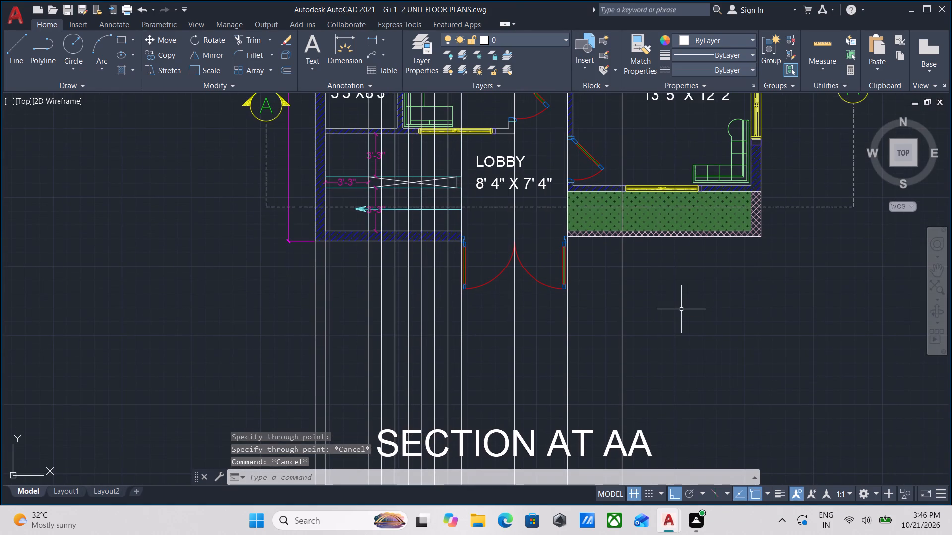
type("XL")
key("Return")
scroll(687, 180, "up", 1)
middle_click_drag(687, 180, 700, 268)
scroll(738, 292, "up", 2)
scroll(687, 271, "up", 3)
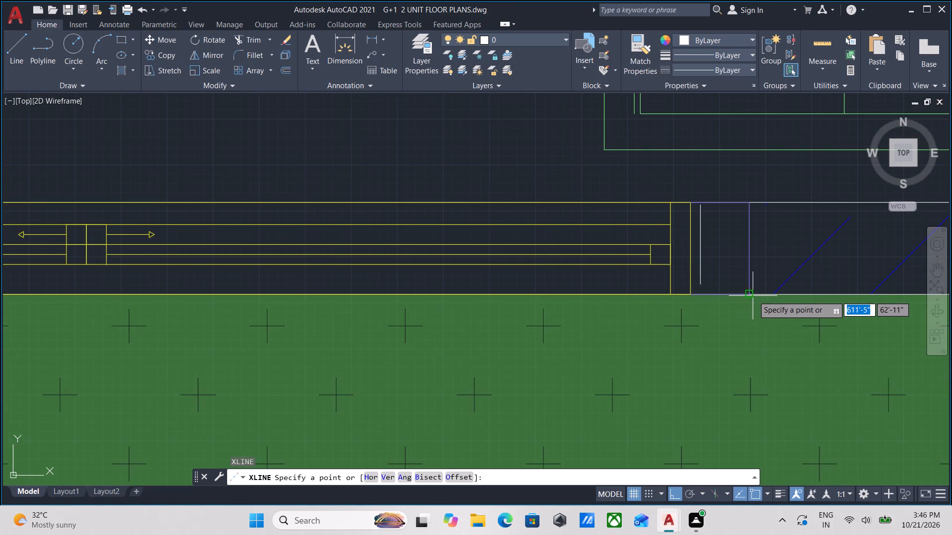
left_click(749, 291)
scroll(743, 341, "down", 5)
middle_click_drag(746, 343, 740, 256)
scroll(746, 343, "down", 1)
left_click(739, 350)
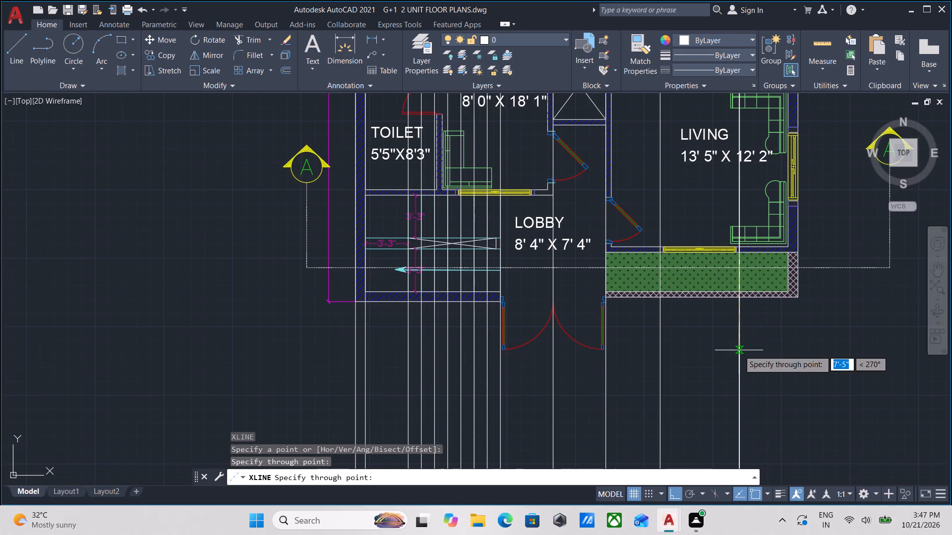
Draw a vertical construction line through the planter's inner east edge, in line with the inner face of the living room's east wall.
key("Escape")
middle_click_drag(816, 348, 808, 348)
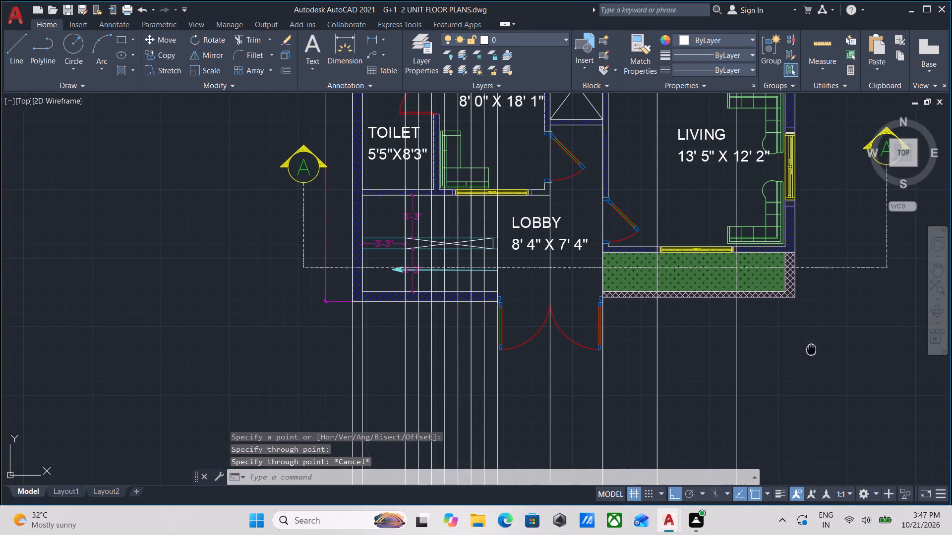
middle_click_drag(808, 348, 731, 360)
middle_click_drag(719, 314, 733, 304)
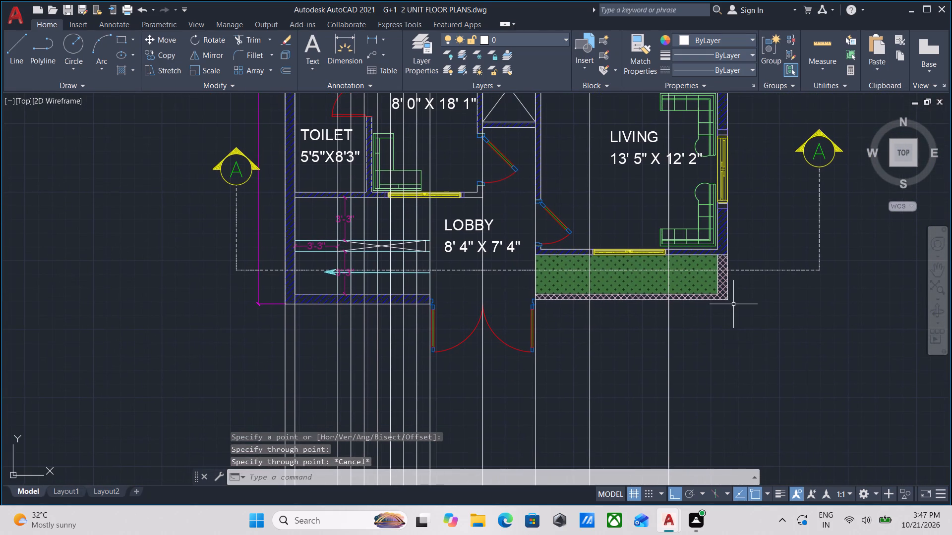
scroll(728, 323, "up", 2)
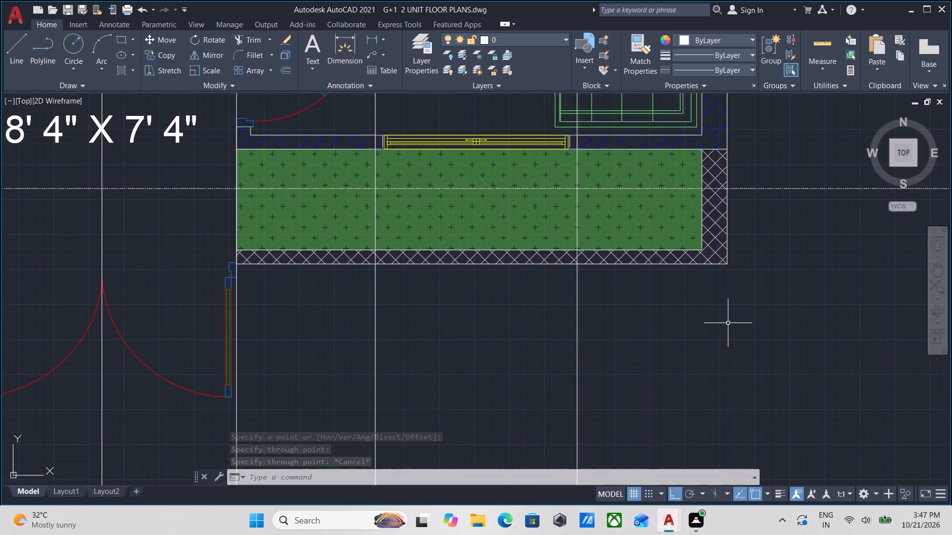
type("XL")
key("Return")
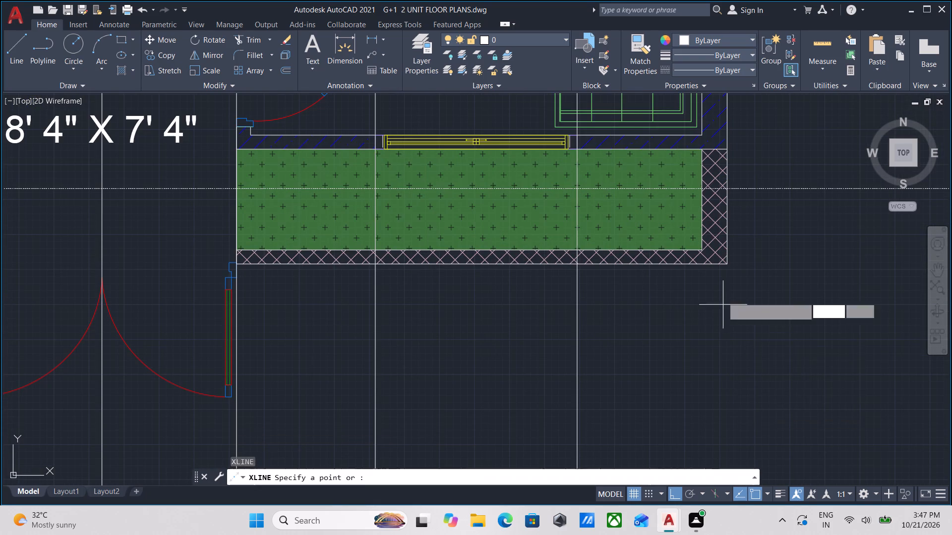
scroll(701, 161, "up", 1)
middle_click_drag(701, 161, 693, 220)
left_click(694, 199)
scroll(722, 414, "down", 2)
middle_click_drag(720, 414, 718, 411)
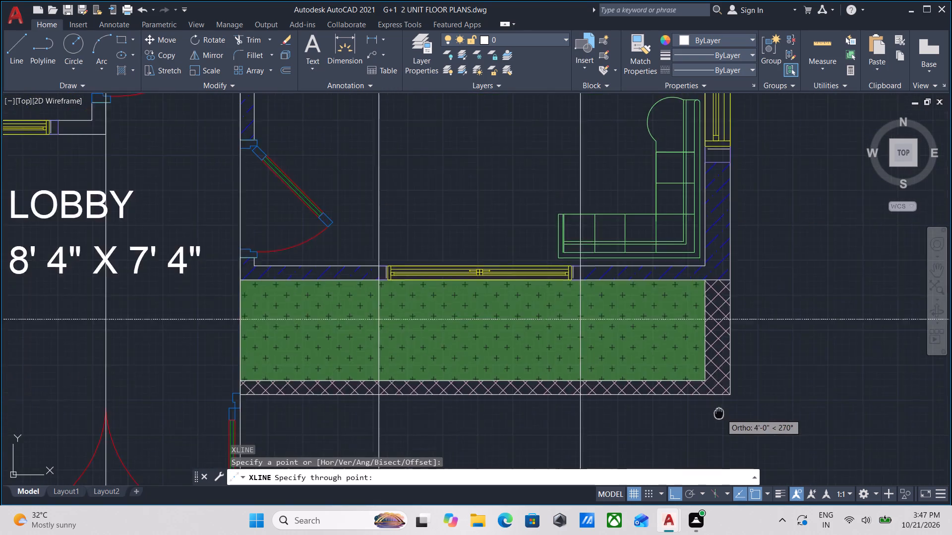
middle_click_drag(718, 411, 706, 295)
left_click(702, 344)
key("Escape")
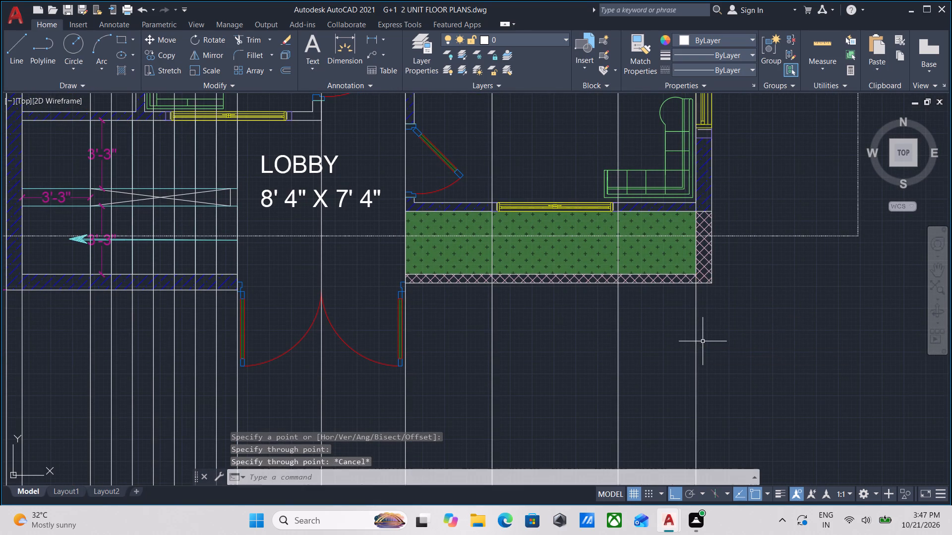
Draw a vertical construction line along the outer face of the planter's east wall, at the building's southeast corner.
key("x")
key("l")
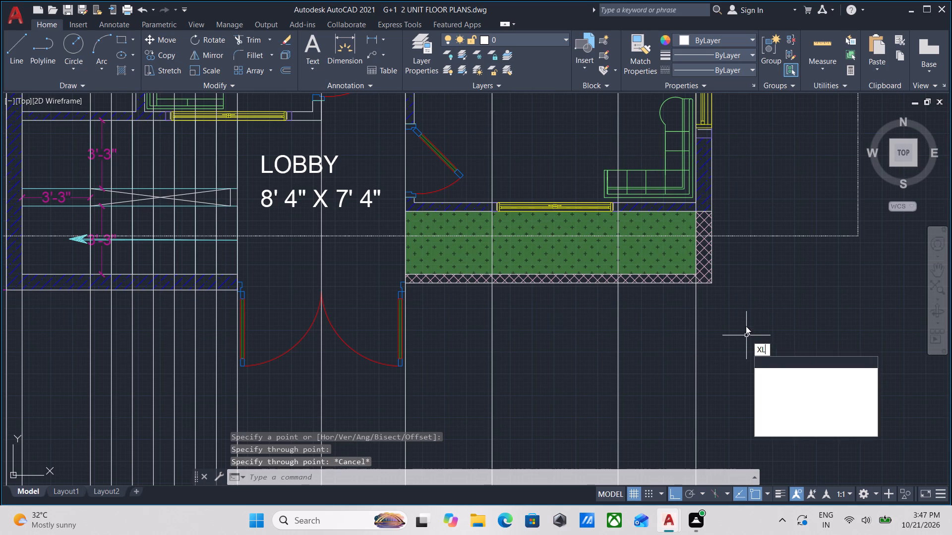
key("Return")
scroll(728, 226, "up", 3)
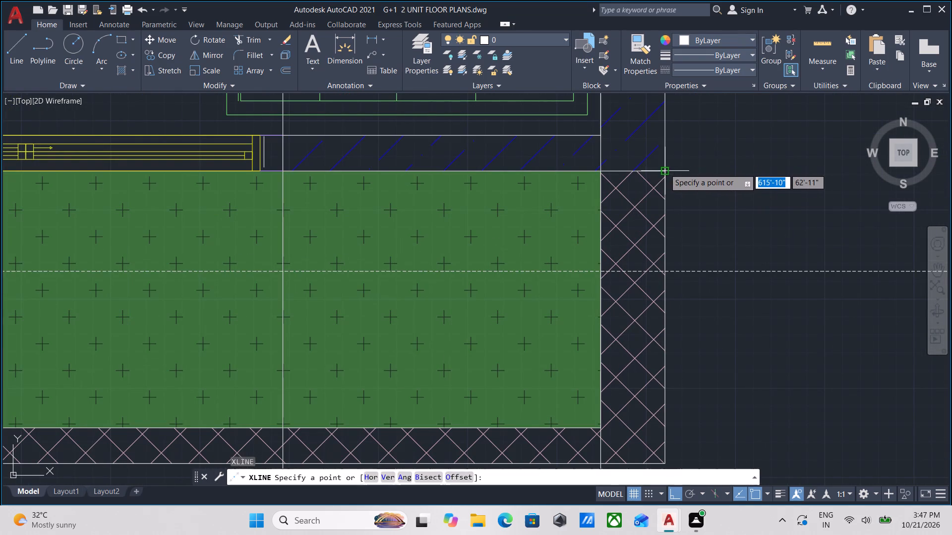
left_click(664, 168)
scroll(702, 320, "down", 3)
middle_click_drag(702, 323, 695, 222)
left_click(698, 361)
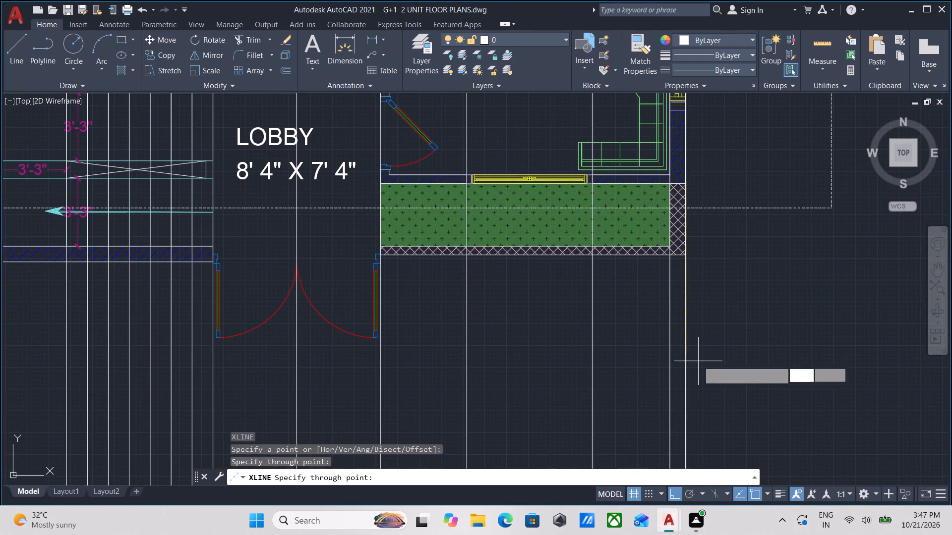
key("Escape")
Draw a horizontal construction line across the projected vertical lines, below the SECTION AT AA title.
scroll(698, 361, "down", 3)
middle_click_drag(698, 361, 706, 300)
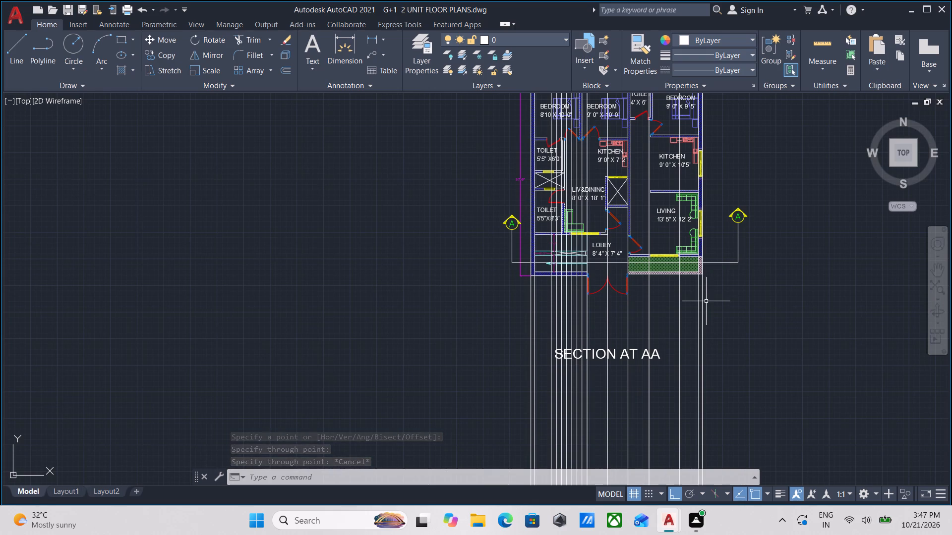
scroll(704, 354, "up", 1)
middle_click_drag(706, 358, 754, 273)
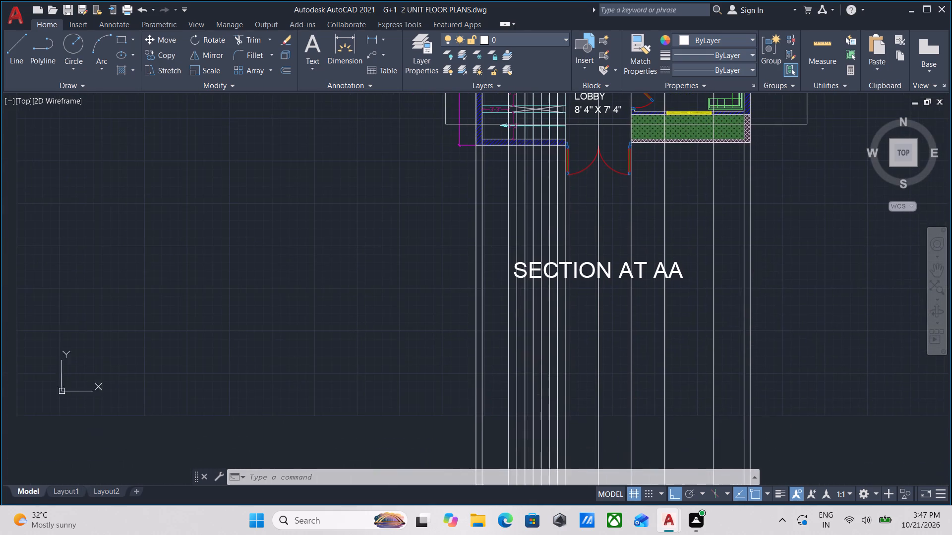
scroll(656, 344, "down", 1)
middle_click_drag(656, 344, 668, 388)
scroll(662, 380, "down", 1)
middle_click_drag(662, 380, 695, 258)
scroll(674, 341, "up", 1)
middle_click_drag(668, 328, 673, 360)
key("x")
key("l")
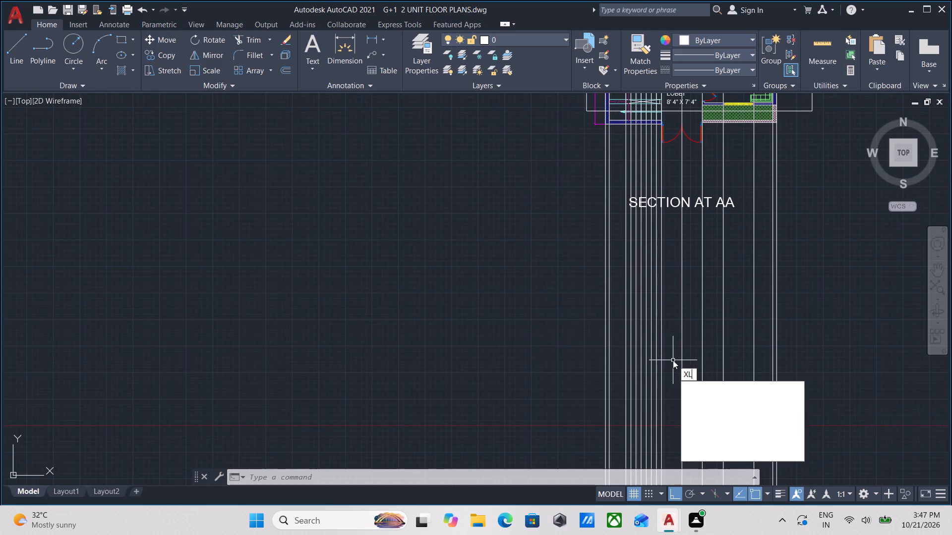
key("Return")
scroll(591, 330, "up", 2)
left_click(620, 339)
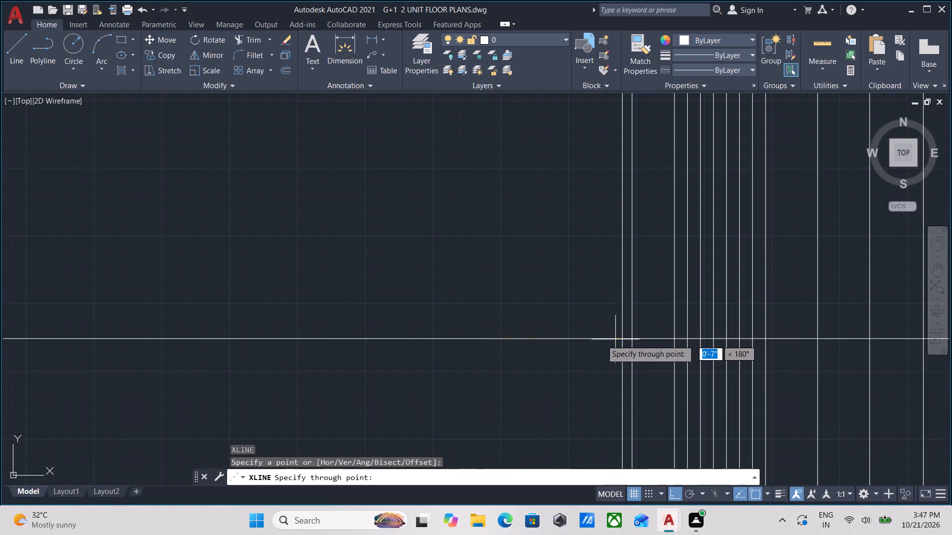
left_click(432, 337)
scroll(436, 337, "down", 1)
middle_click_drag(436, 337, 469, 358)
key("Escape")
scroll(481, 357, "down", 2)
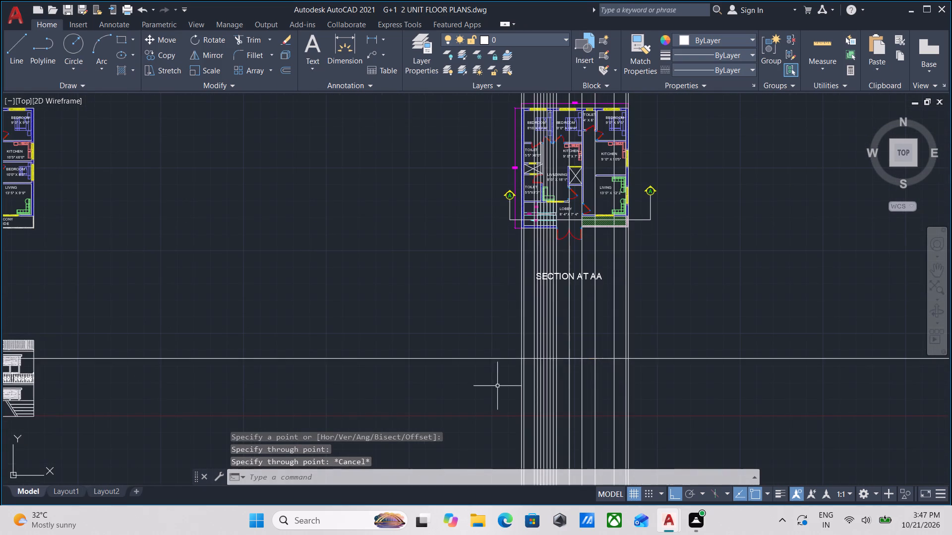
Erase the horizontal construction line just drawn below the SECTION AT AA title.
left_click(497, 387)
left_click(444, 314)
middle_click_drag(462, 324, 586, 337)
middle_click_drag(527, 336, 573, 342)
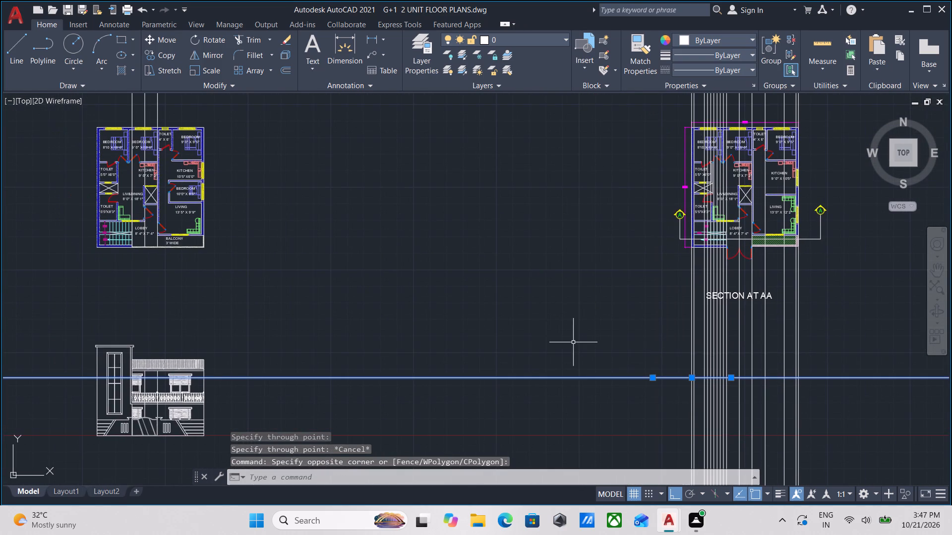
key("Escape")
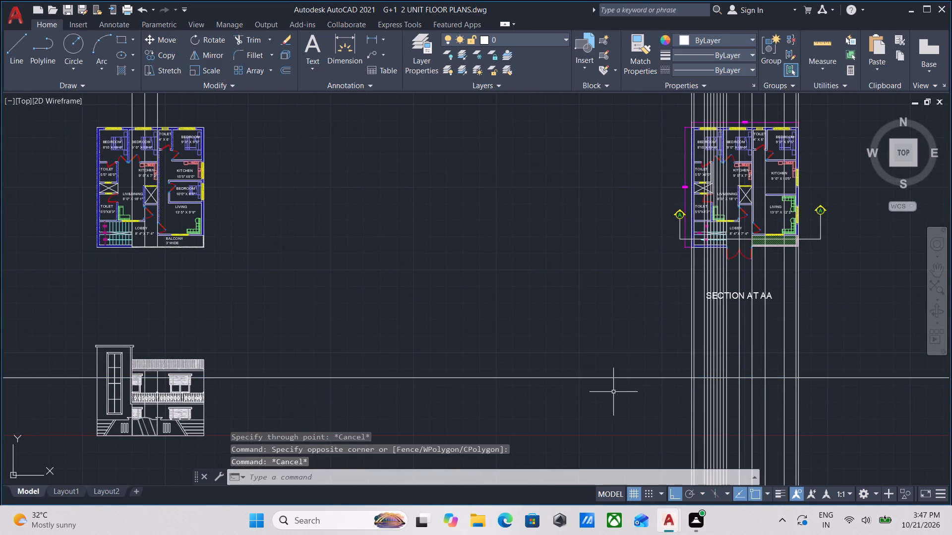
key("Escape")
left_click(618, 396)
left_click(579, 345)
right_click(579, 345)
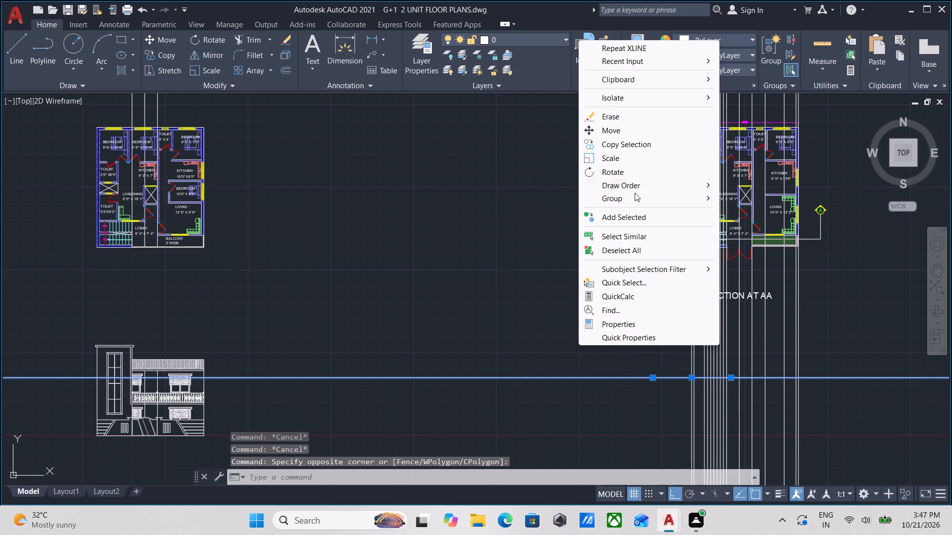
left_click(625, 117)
Draw a horizontal construction line along the base line of the front elevation, extending across to the section area.
scroll(539, 295, "down", 2)
middle_click_drag(527, 305, 643, 240)
scroll(453, 315, "up", 2)
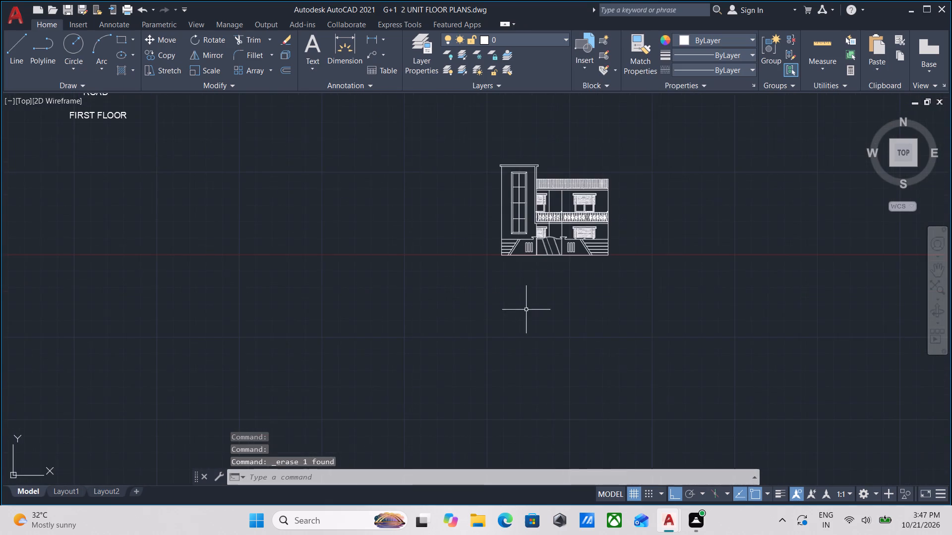
middle_click_drag(561, 305, 518, 386)
scroll(545, 381, "up", 2)
middle_click_drag(548, 383, 558, 469)
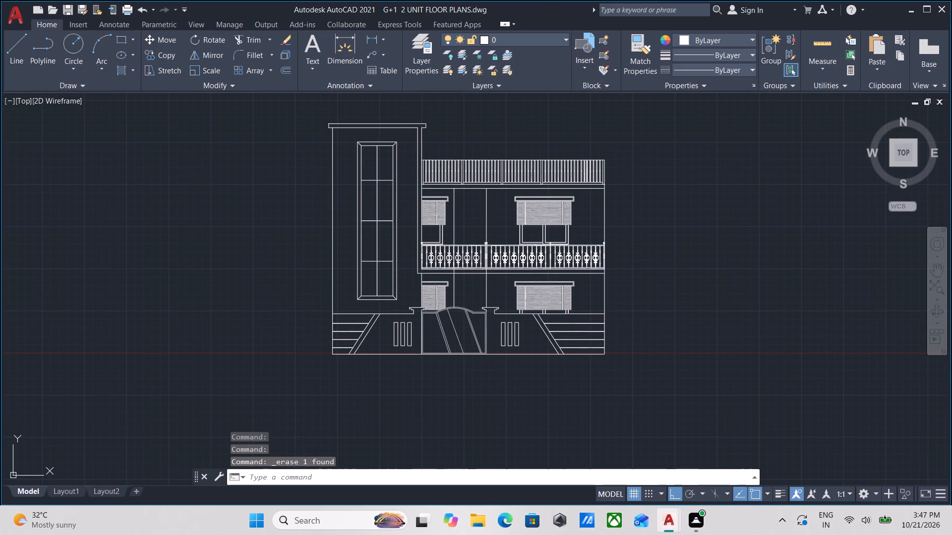
type("XL")
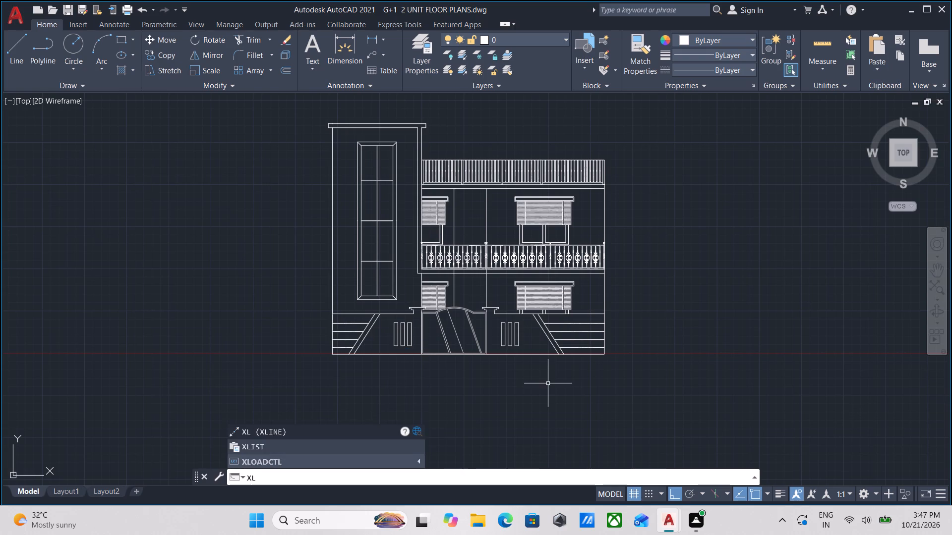
key("Return")
scroll(623, 358, "up", 1)
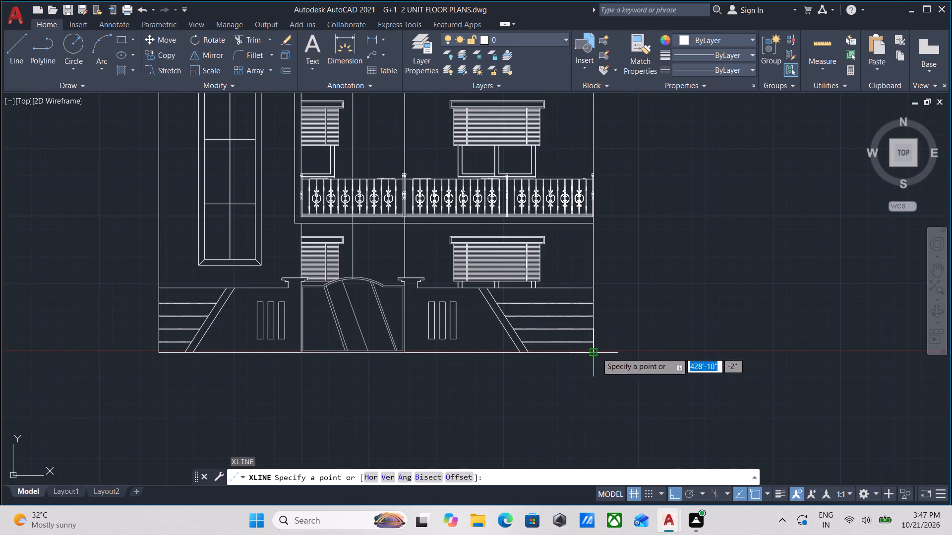
left_click(596, 352)
left_click(140, 375)
scroll(140, 375, "down", 2)
middle_click_drag(140, 375, 57, 395)
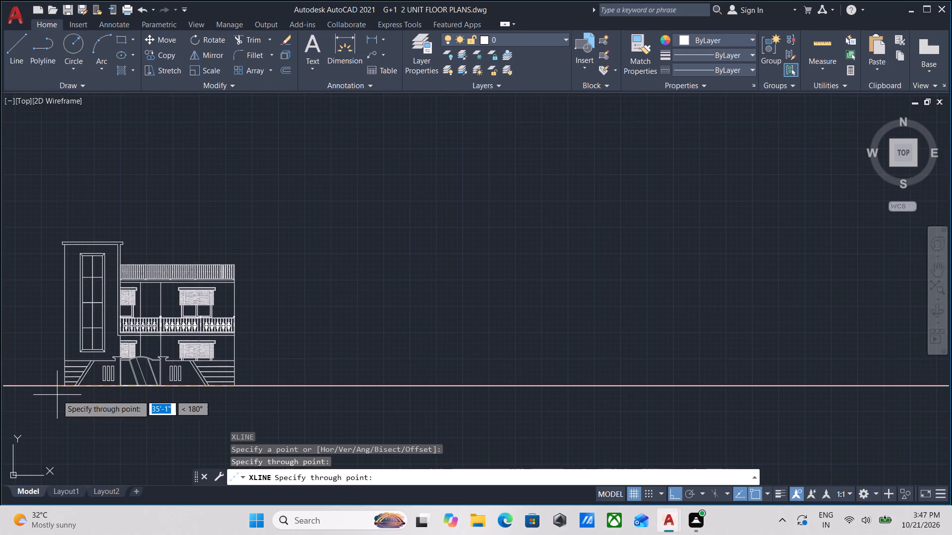
key("Escape")
Examine the front elevation with its ground line and the first-floor plan above it.
scroll(273, 416, "down", 1)
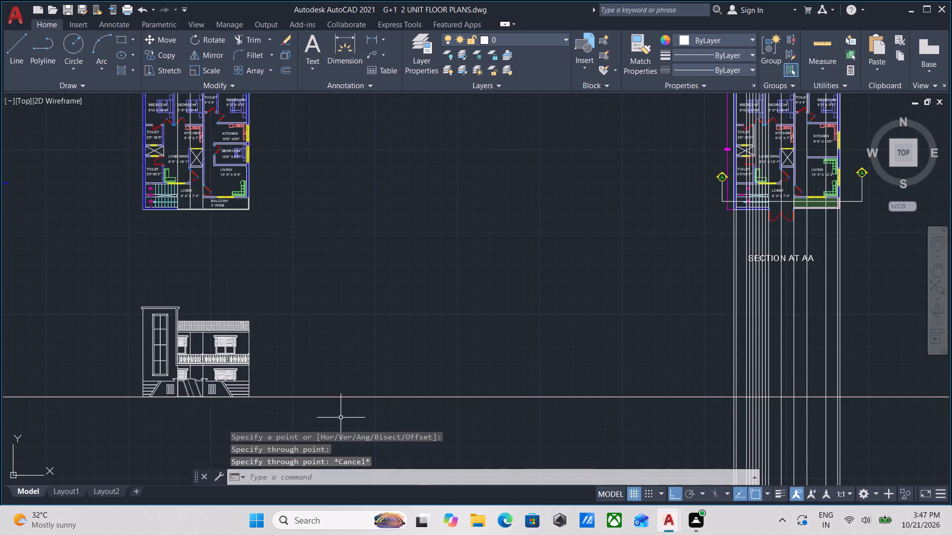
scroll(96, 413, "up", 2)
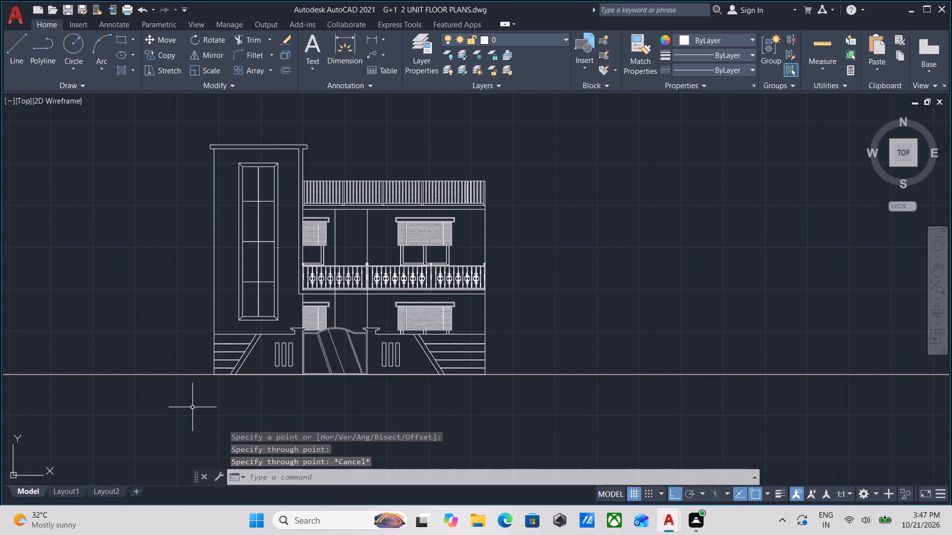
middle_click_drag(480, 404, 320, 402)
scroll(457, 400, "down", 1)
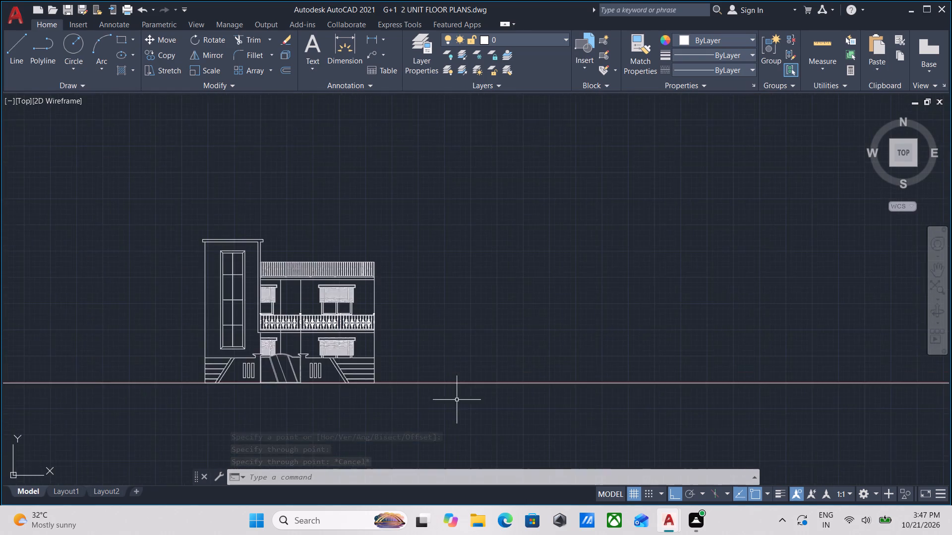
middle_click_drag(457, 400, 472, 442)
scroll(492, 435, "down", 1)
middle_click_drag(497, 452, 505, 502)
scroll(404, 359, "up", 2)
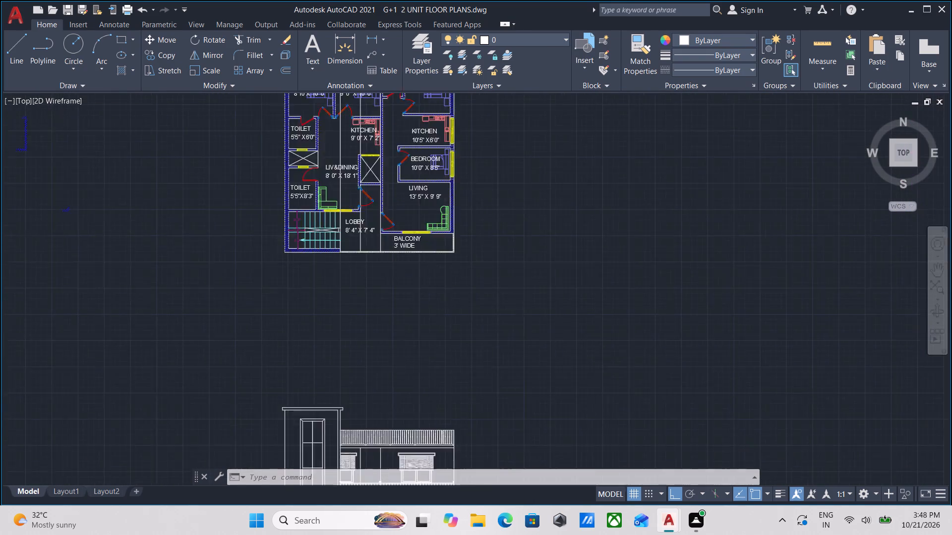
middle_click_drag(377, 347, 414, 393)
middle_click_drag(414, 394, 415, 264)
middle_click_drag(418, 294, 422, 340)
scroll(418, 296, "down", 1)
Insert a Door Elevation - Imperial block in the empty area east of the first-floor plan and front elevation.
type("TP")
key("Return")
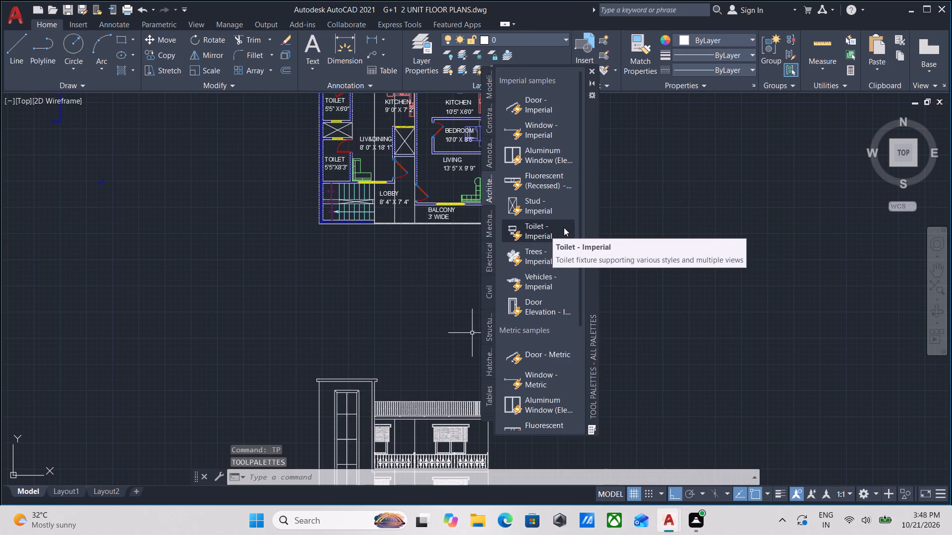
left_click(554, 299)
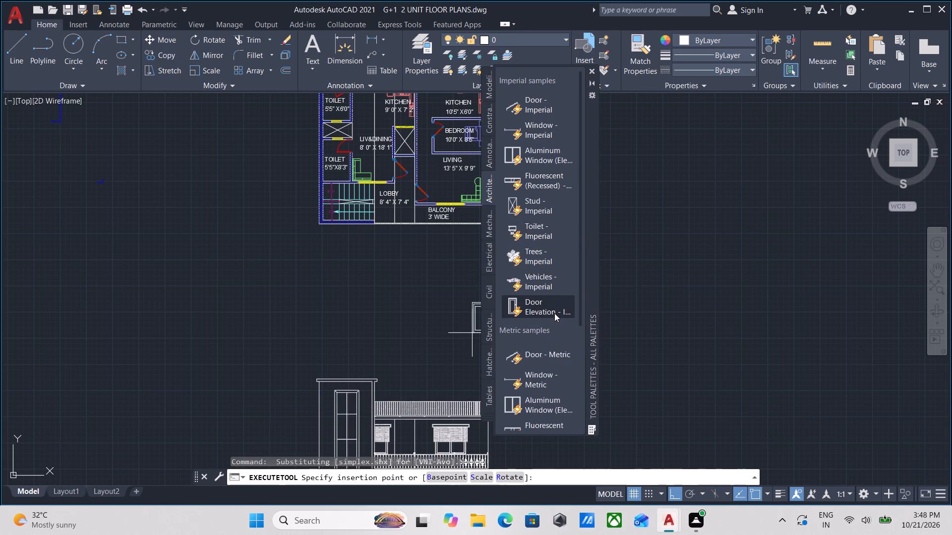
left_click(557, 305)
left_click(646, 299)
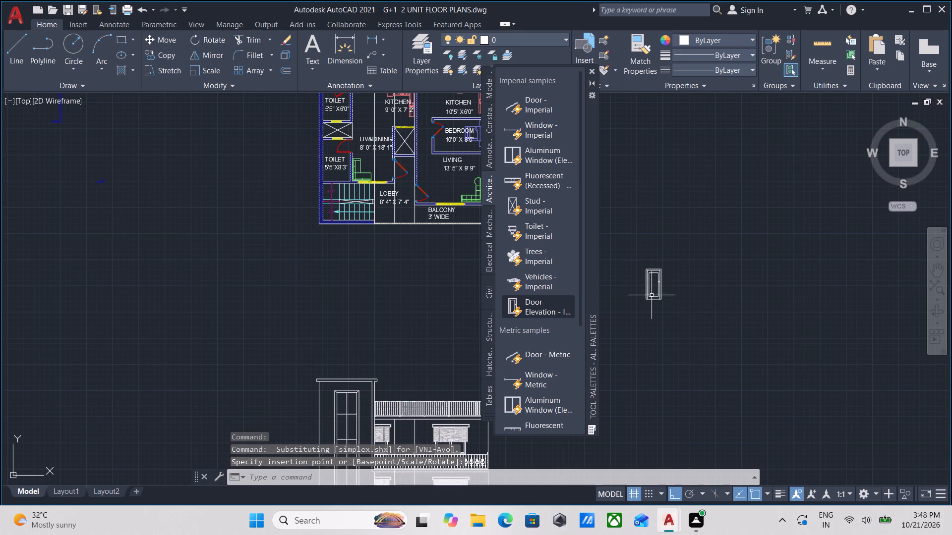
left_click(590, 70)
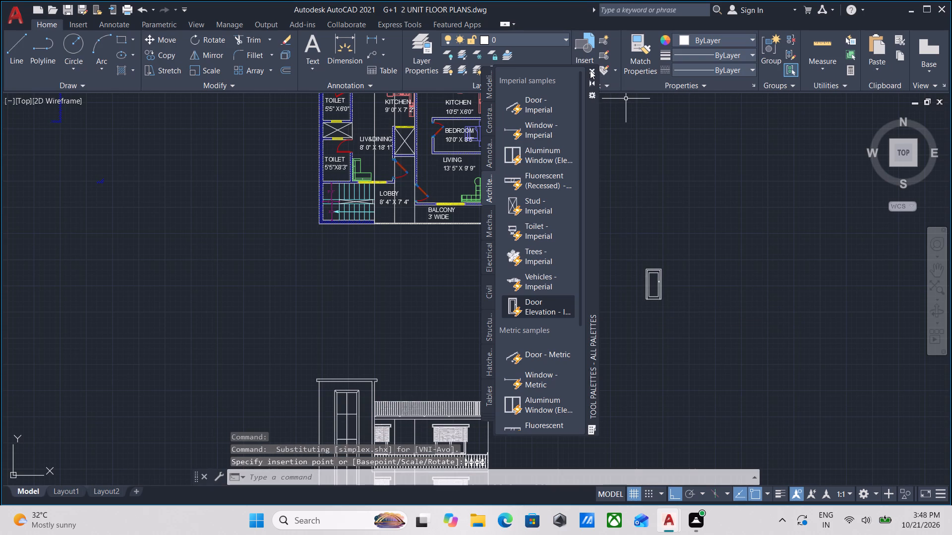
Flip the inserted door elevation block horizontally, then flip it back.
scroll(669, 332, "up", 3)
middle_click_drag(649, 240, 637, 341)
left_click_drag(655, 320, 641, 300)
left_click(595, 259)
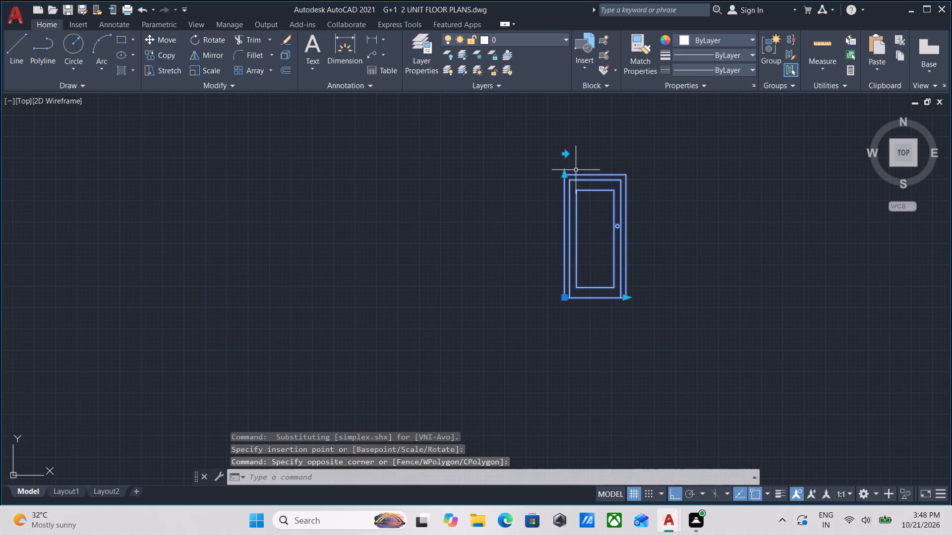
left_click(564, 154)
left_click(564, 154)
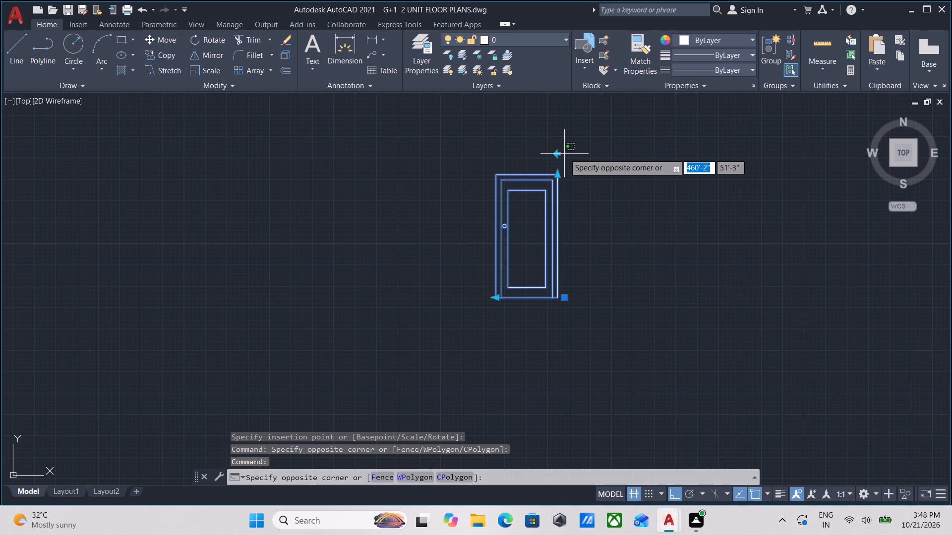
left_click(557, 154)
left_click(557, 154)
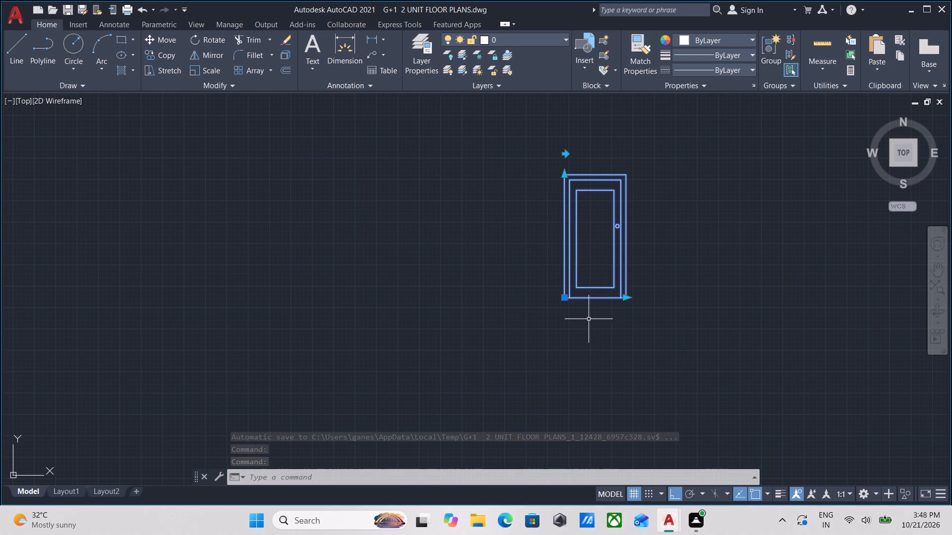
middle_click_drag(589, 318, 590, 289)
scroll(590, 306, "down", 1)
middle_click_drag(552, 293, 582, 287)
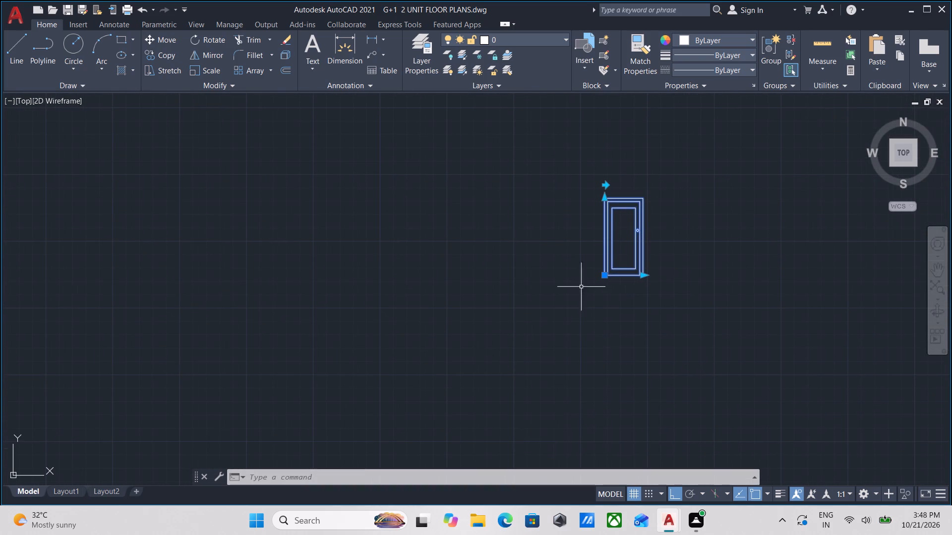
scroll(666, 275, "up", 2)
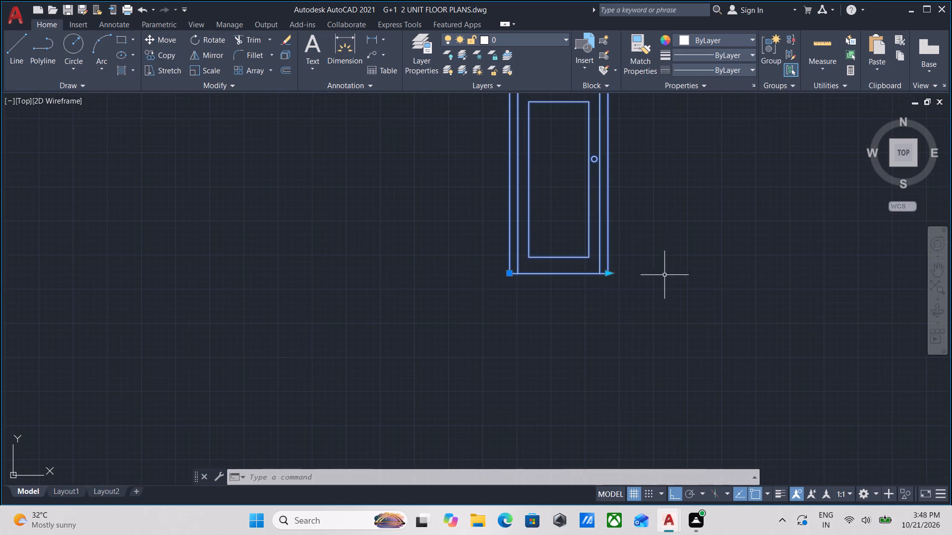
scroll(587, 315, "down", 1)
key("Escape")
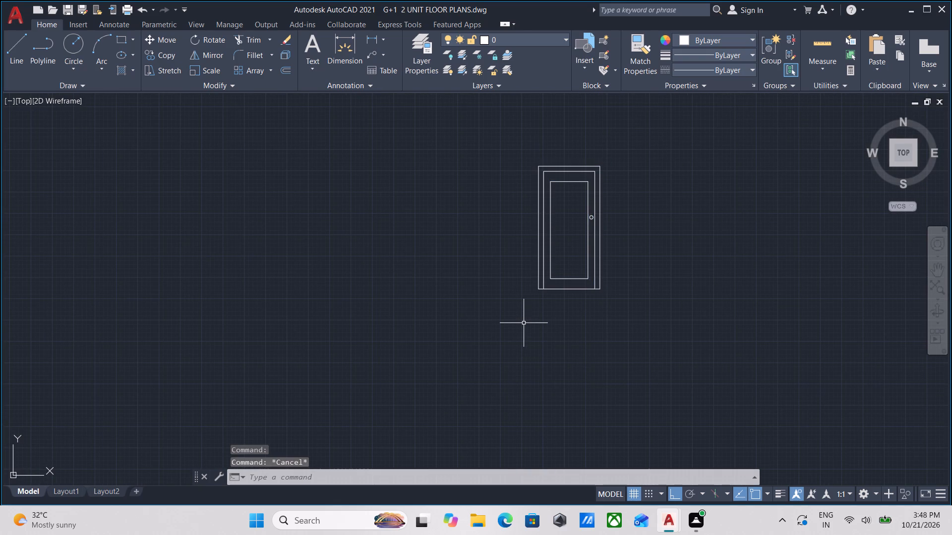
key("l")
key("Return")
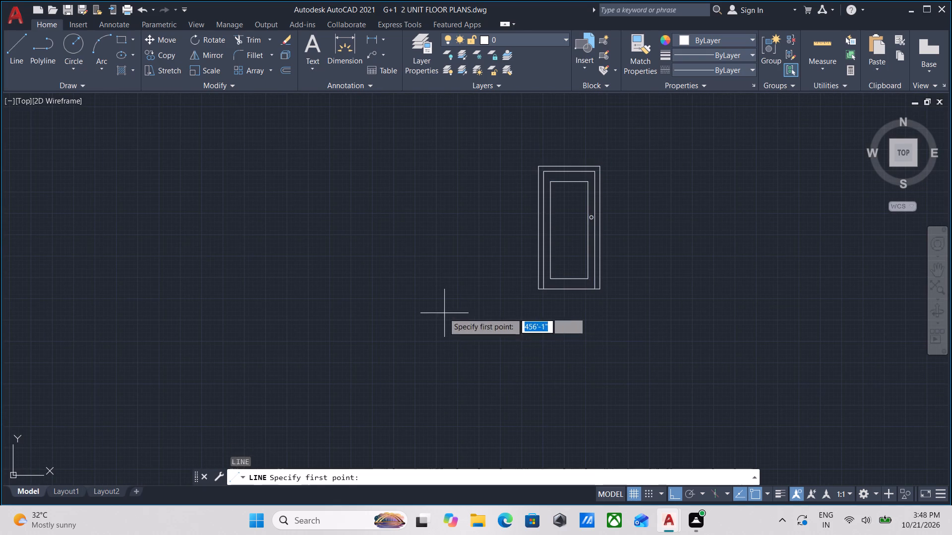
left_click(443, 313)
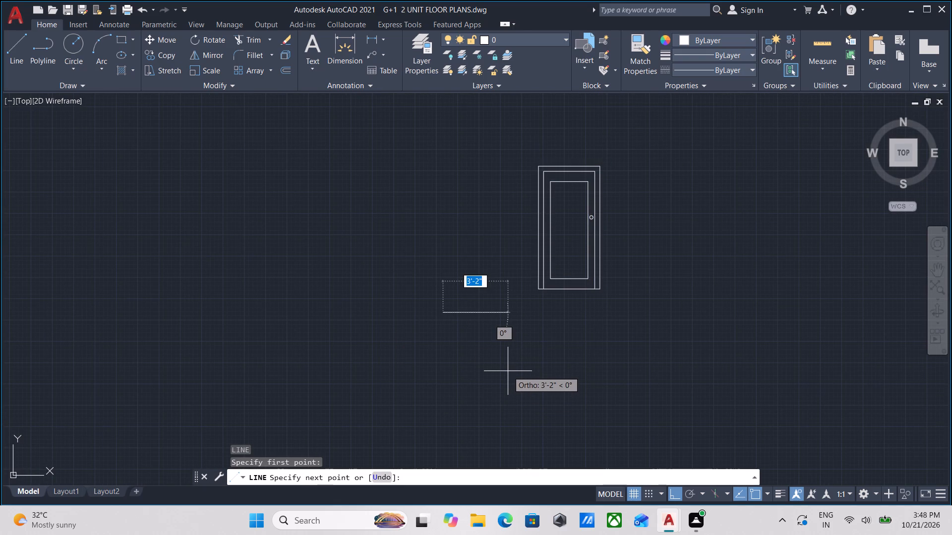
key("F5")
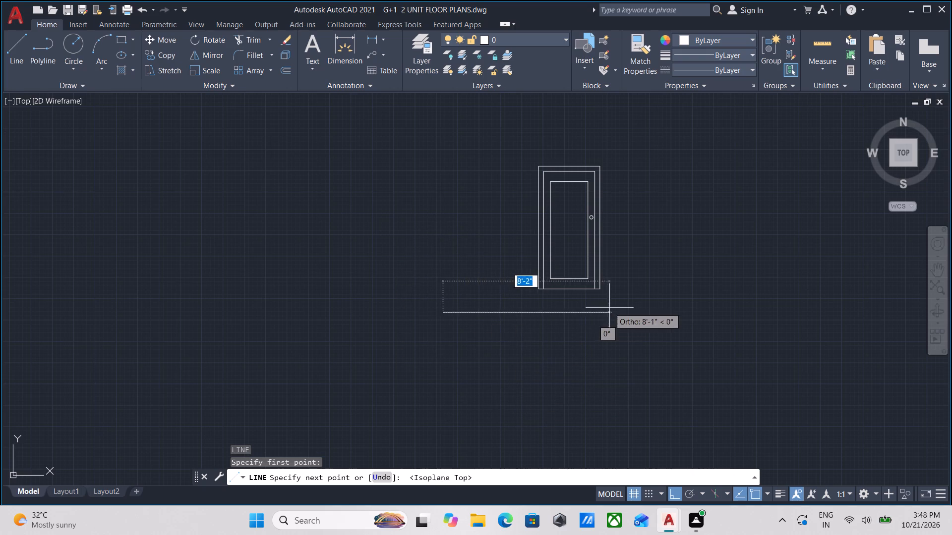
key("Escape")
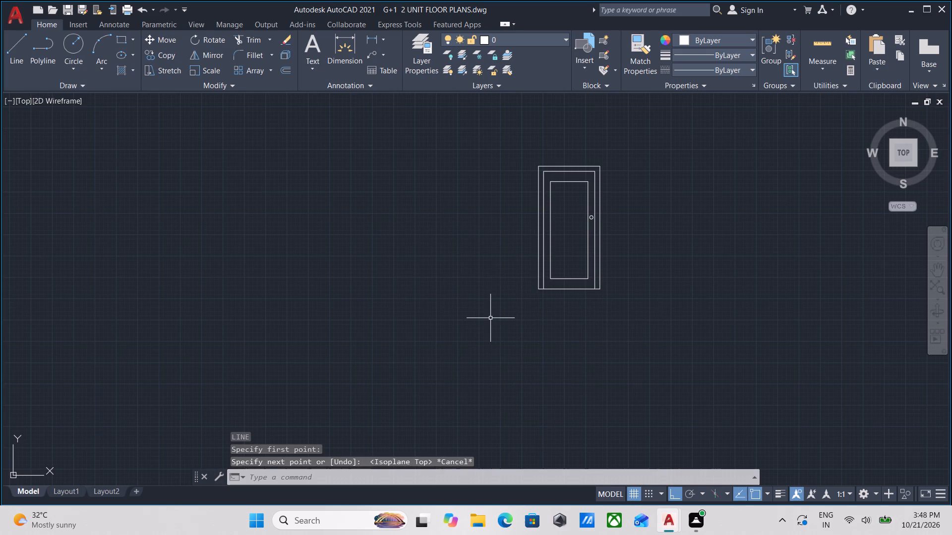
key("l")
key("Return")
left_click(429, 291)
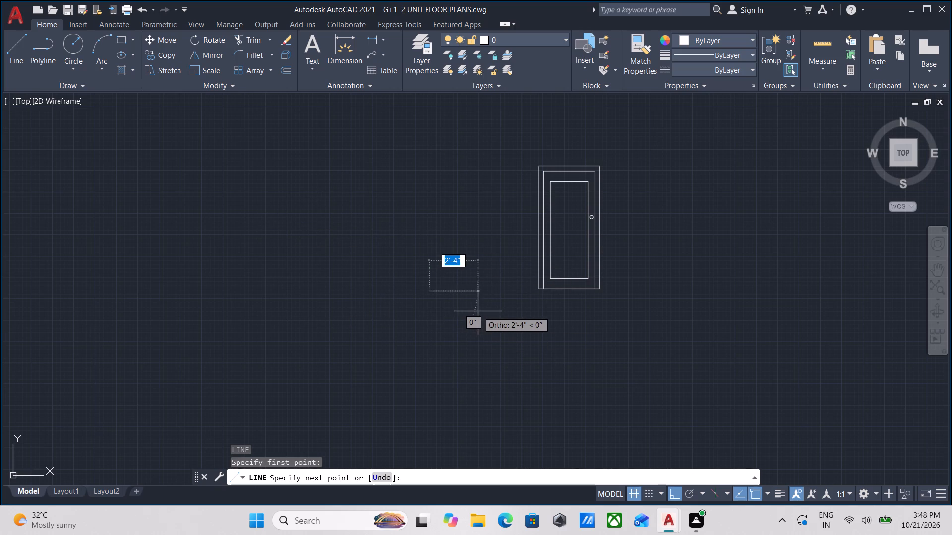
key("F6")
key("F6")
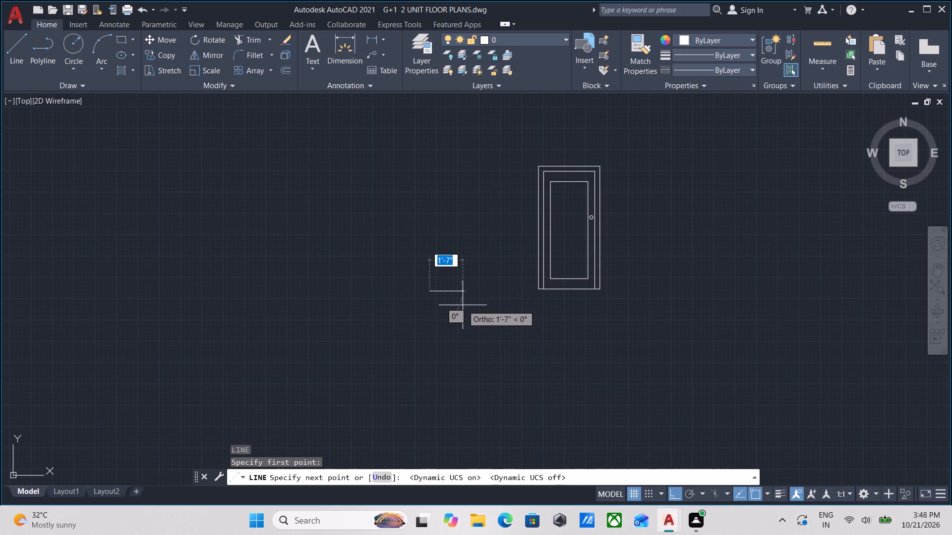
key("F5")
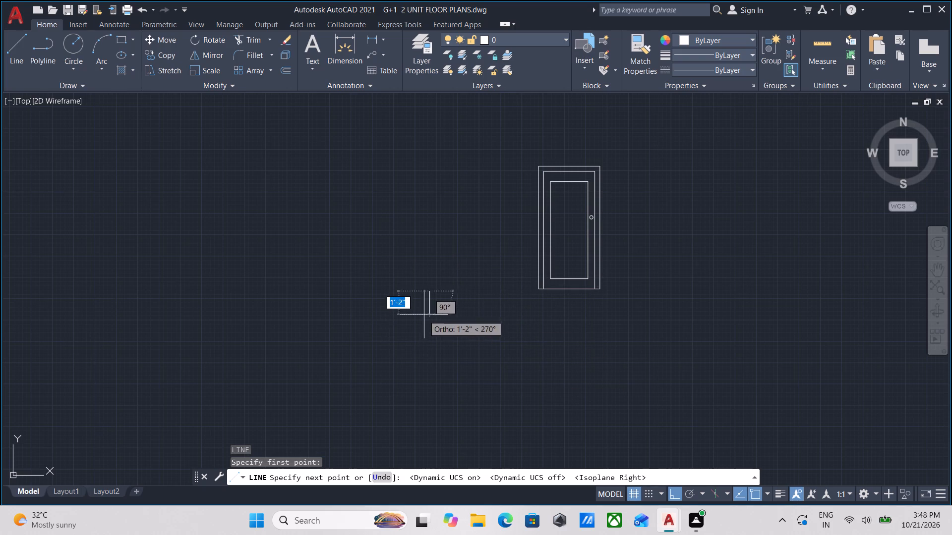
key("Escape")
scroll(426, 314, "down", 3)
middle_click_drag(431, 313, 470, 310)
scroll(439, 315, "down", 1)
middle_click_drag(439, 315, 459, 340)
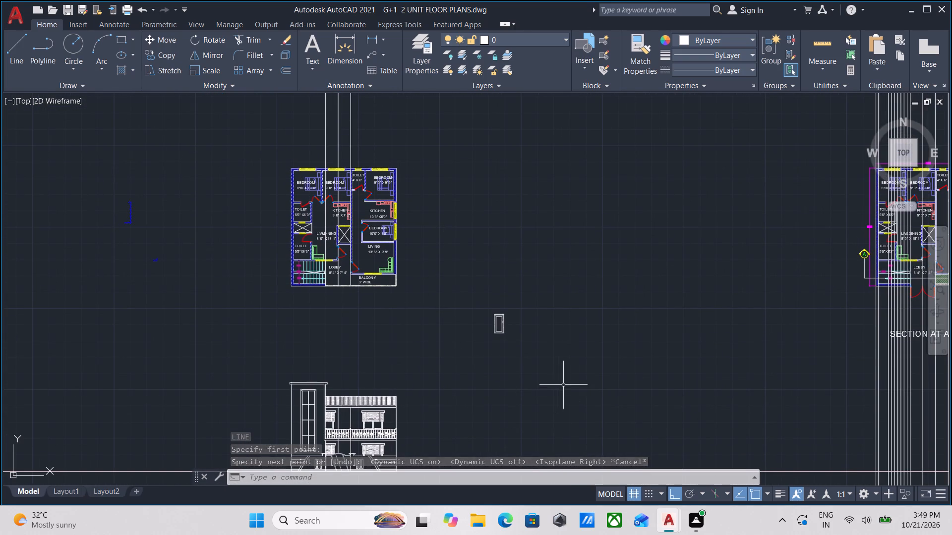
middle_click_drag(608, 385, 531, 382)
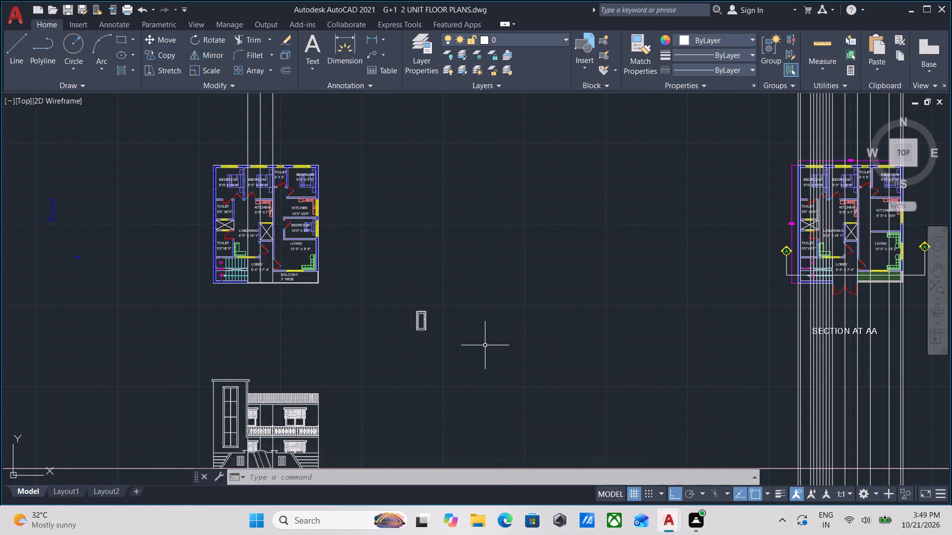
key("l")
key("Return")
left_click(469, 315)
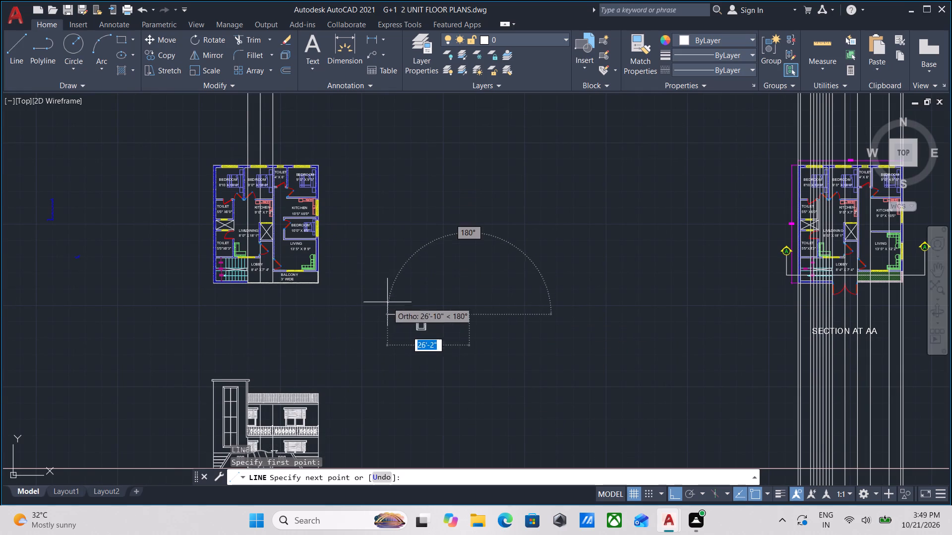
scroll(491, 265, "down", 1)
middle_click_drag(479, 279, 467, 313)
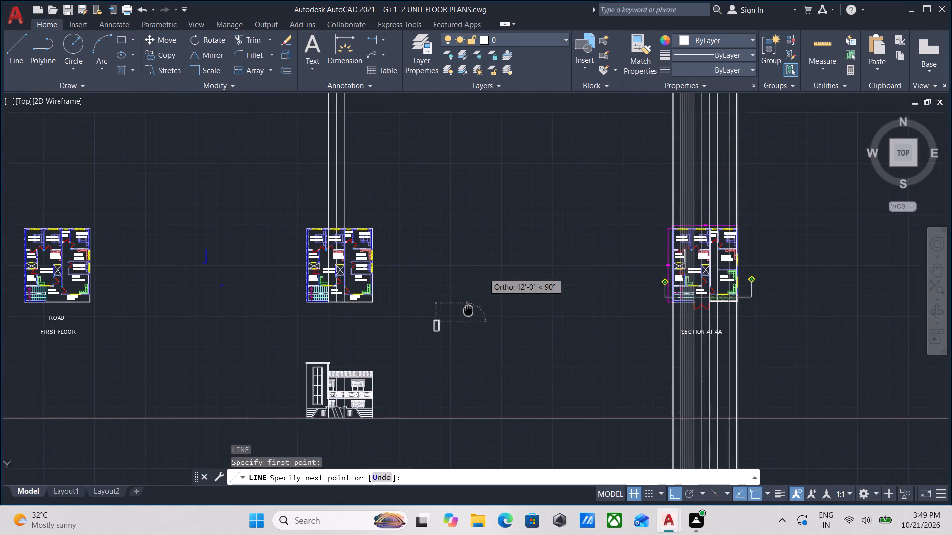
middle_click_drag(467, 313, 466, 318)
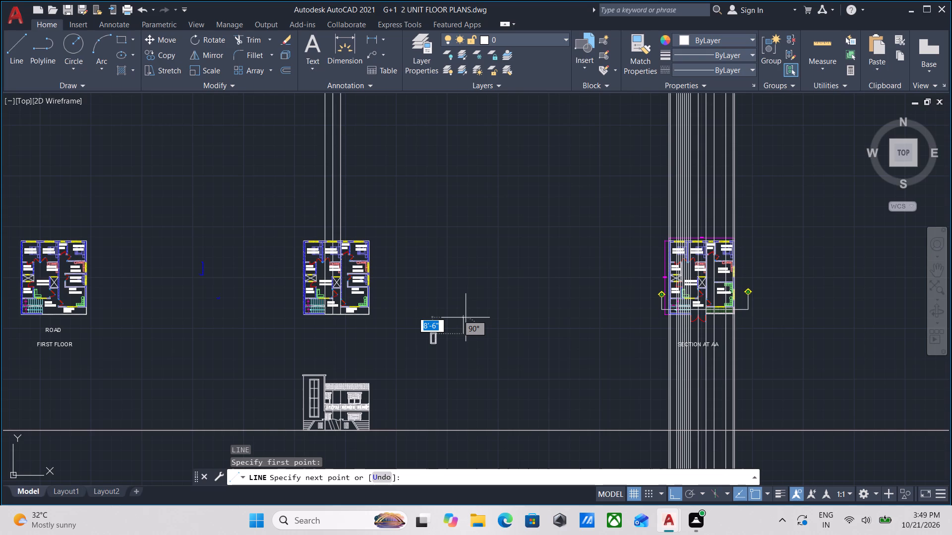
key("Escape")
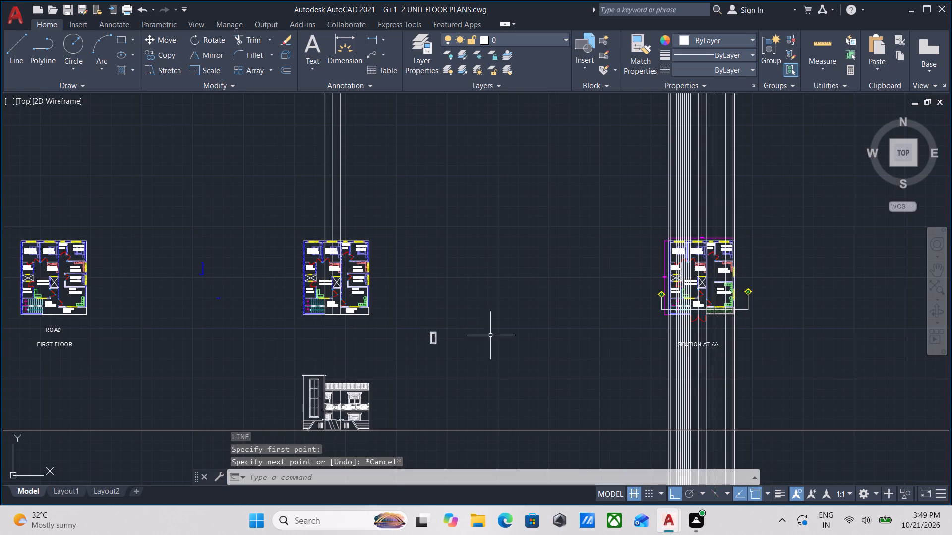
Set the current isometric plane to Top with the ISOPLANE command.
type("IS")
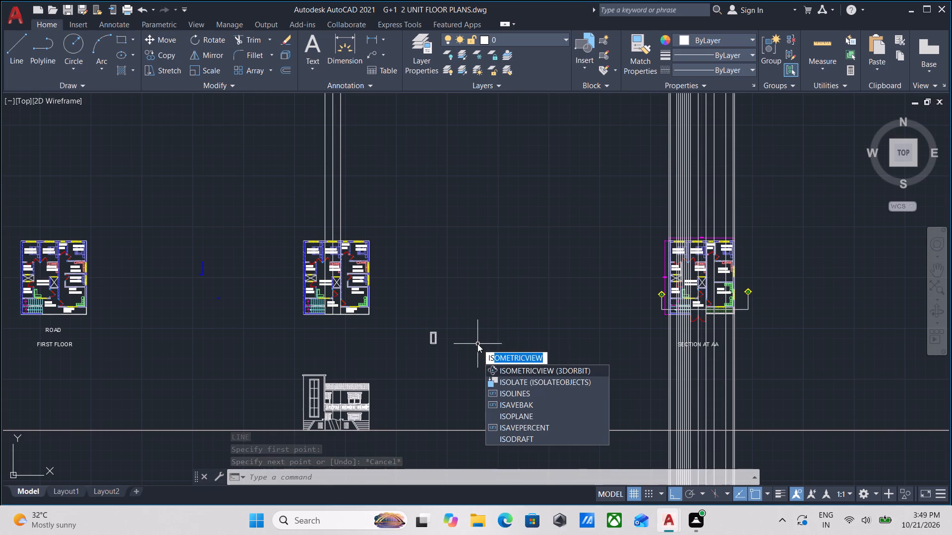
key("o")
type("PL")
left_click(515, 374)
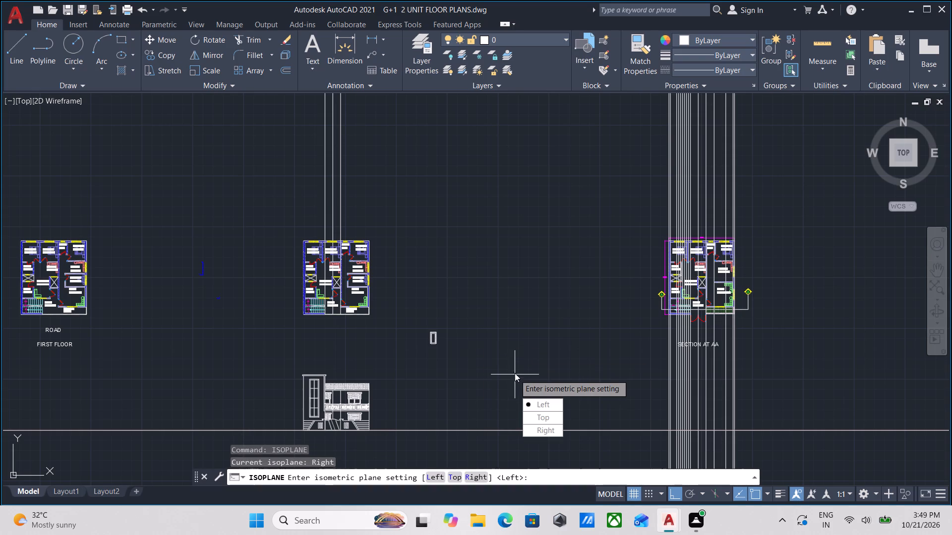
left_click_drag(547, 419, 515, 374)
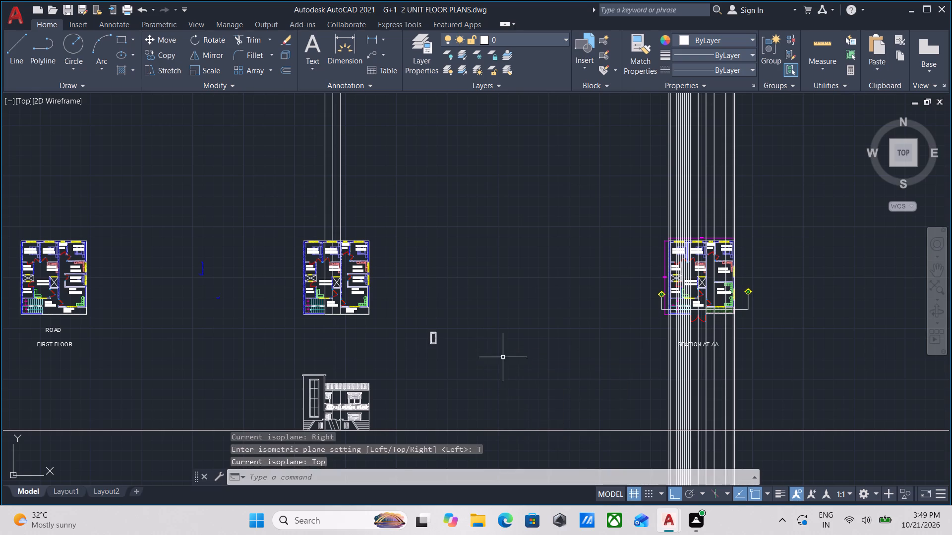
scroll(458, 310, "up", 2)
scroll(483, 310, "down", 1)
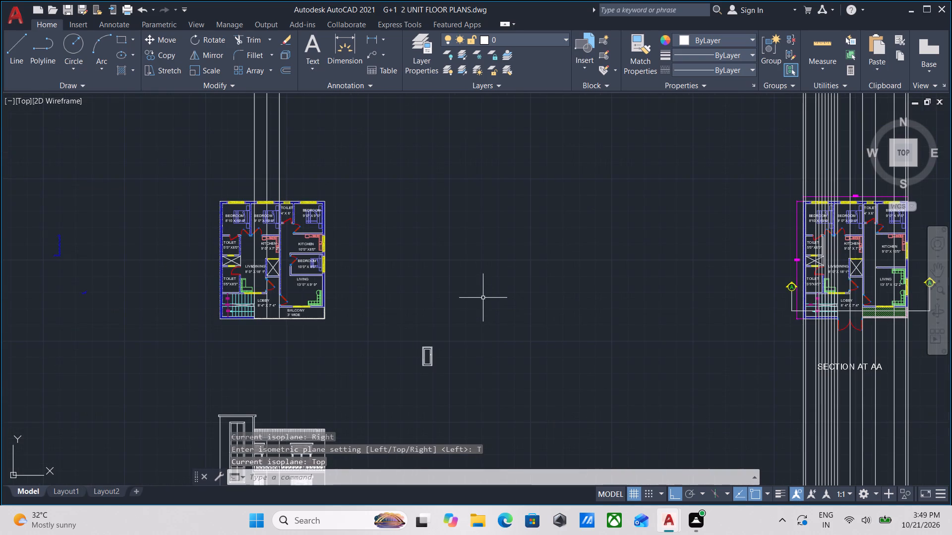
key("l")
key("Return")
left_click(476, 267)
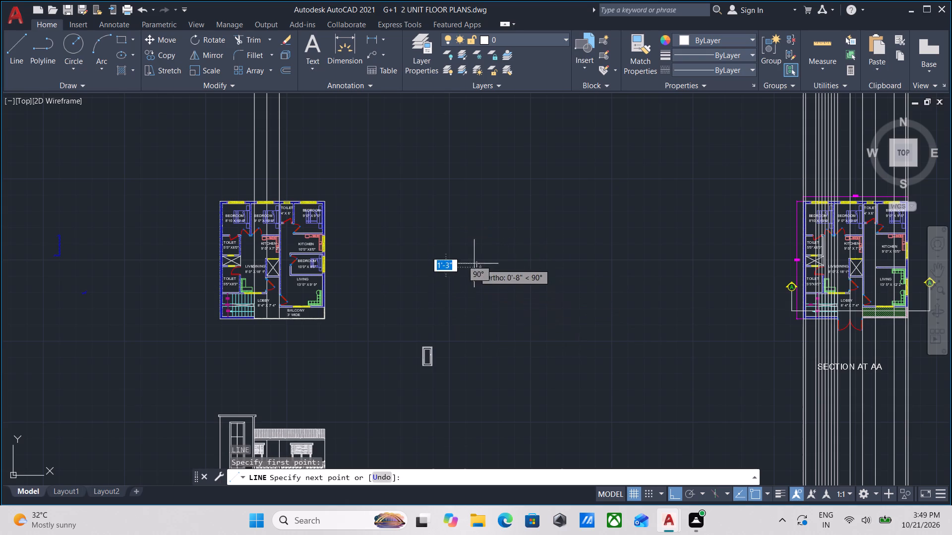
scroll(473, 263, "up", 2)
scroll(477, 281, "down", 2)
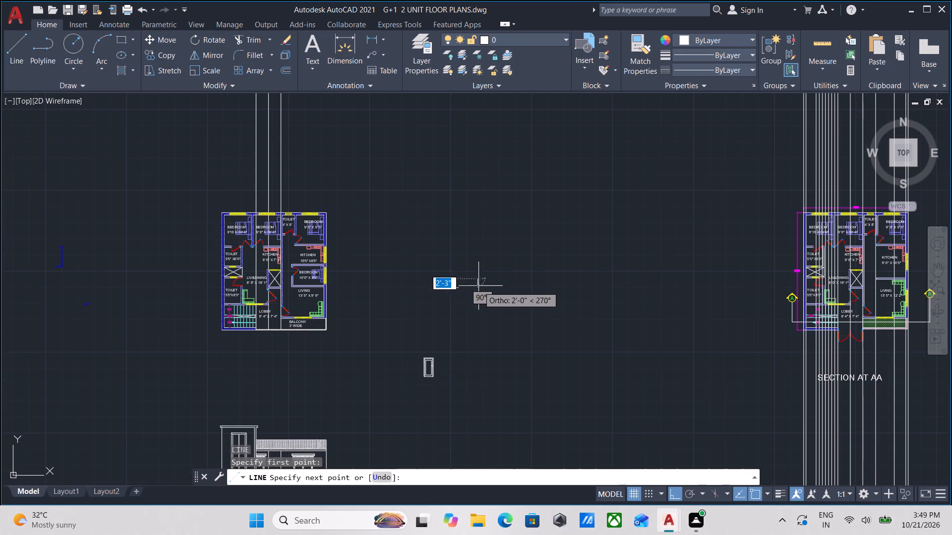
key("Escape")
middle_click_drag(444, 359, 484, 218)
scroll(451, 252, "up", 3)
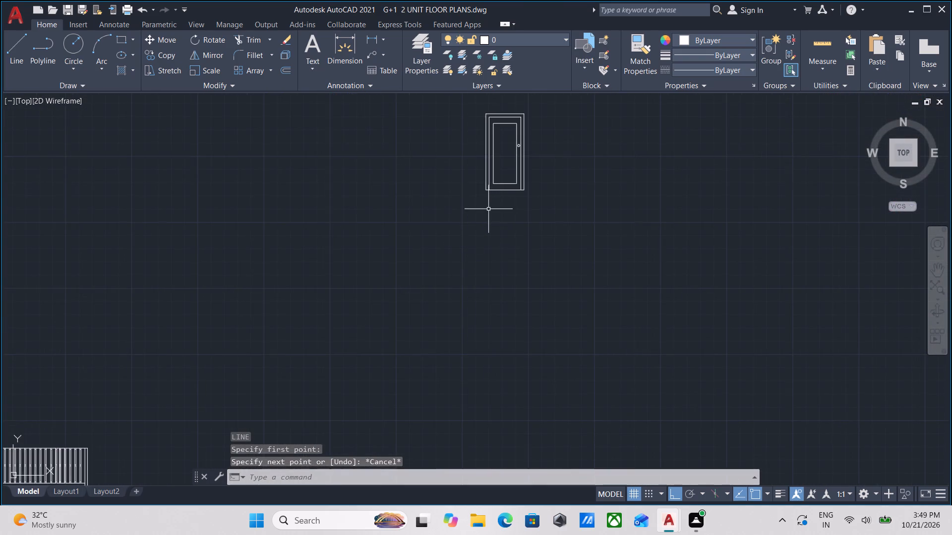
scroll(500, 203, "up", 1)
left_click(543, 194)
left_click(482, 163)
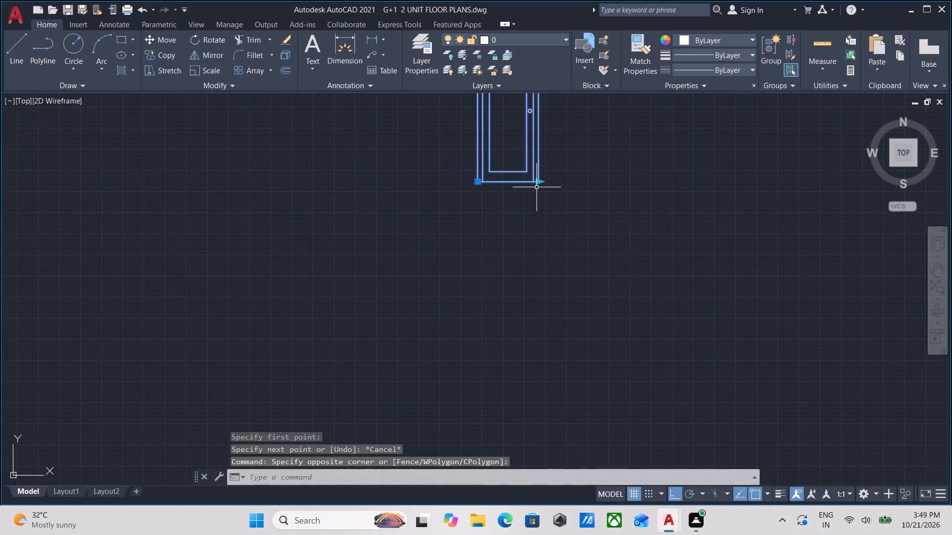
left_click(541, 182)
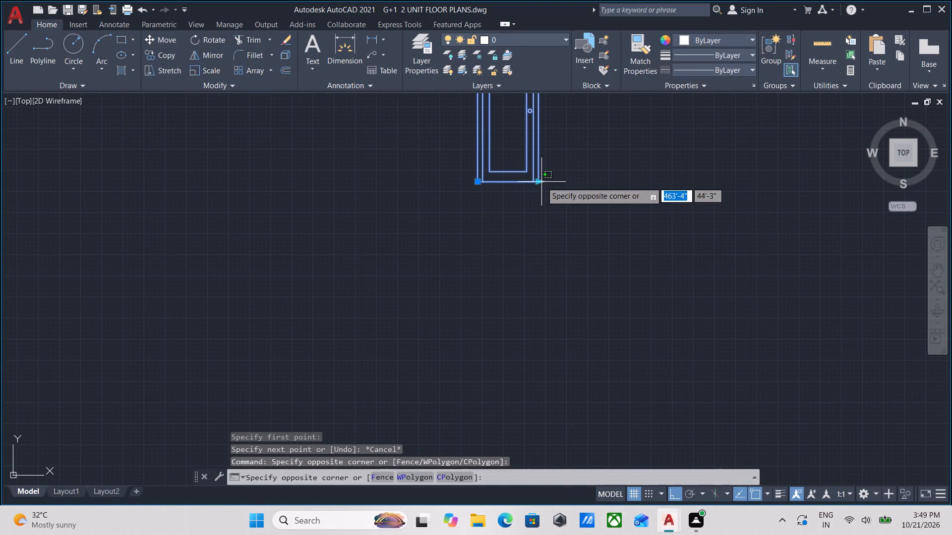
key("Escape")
Examine the lobby, staircase and balcony of the floor plan above the front elevation, and the door elevation block beside it.
scroll(517, 198, "down", 2)
middle_click_drag(518, 200, 538, 306)
scroll(538, 309, "up", 1)
scroll(542, 307, "down", 4)
middle_click_drag(542, 314, 546, 378)
scroll(546, 378, "up", 1)
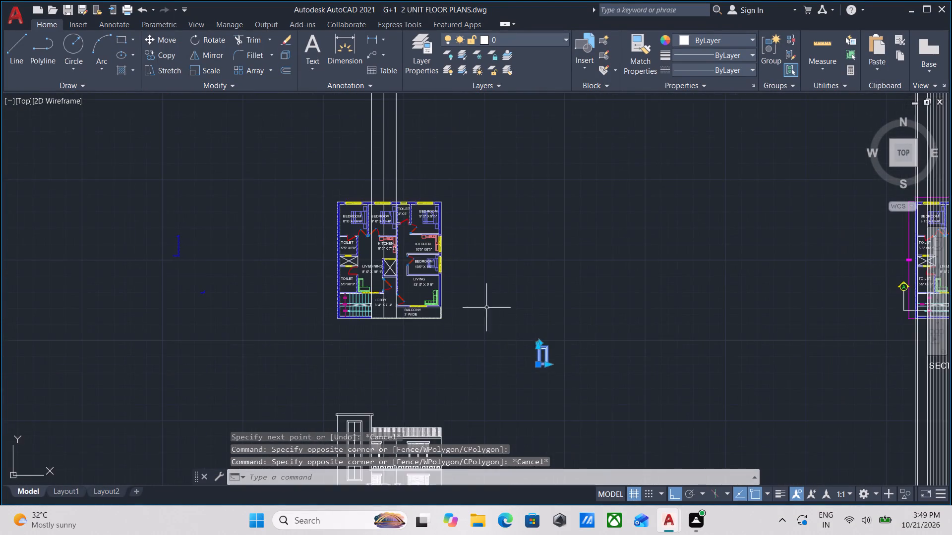
scroll(480, 300, "up", 2)
middle_click_drag(377, 257, 487, 264)
middle_click_drag(343, 246, 402, 274)
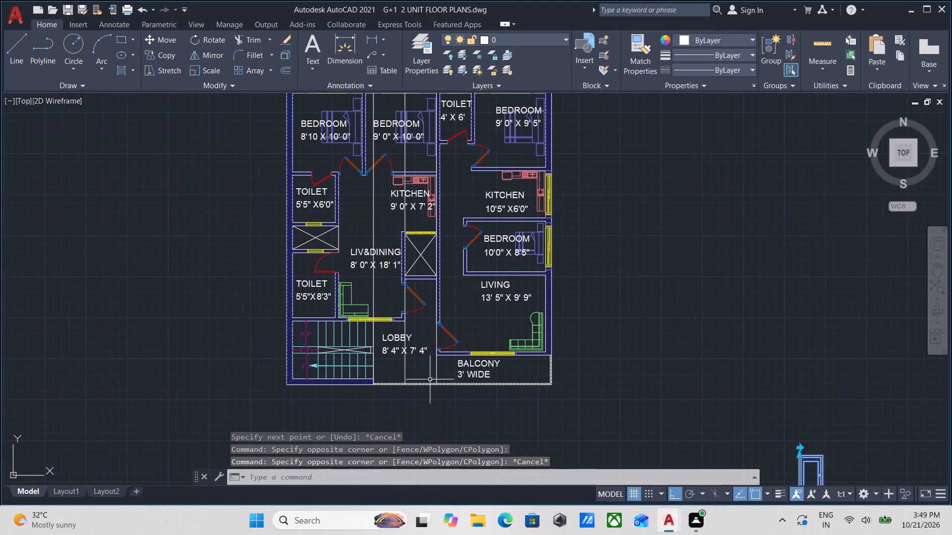
scroll(429, 370, "up", 2)
middle_click_drag(431, 352, 455, 404)
scroll(468, 374, "down", 1)
middle_click_drag(468, 374, 490, 348)
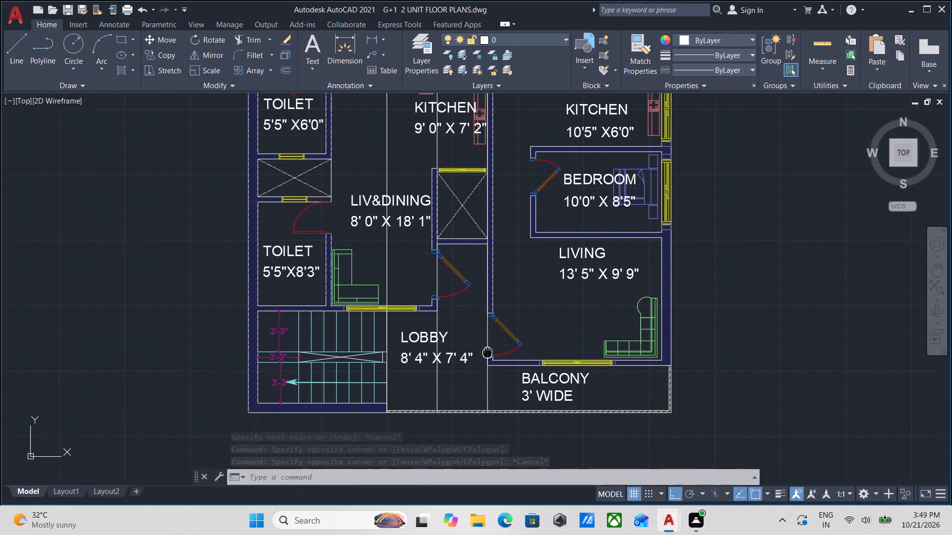
middle_click_drag(490, 348, 493, 342)
scroll(498, 325, "down", 1)
scroll(563, 328, "down", 1)
middle_click_drag(563, 328, 485, 280)
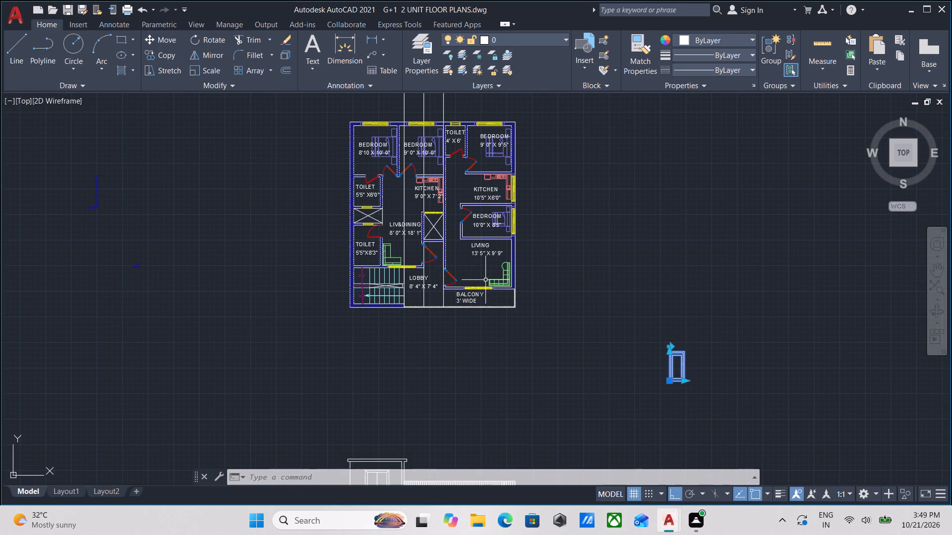
middle_click_drag(529, 292, 457, 228)
scroll(566, 307, "up", 2)
middle_click_drag(567, 307, 565, 307)
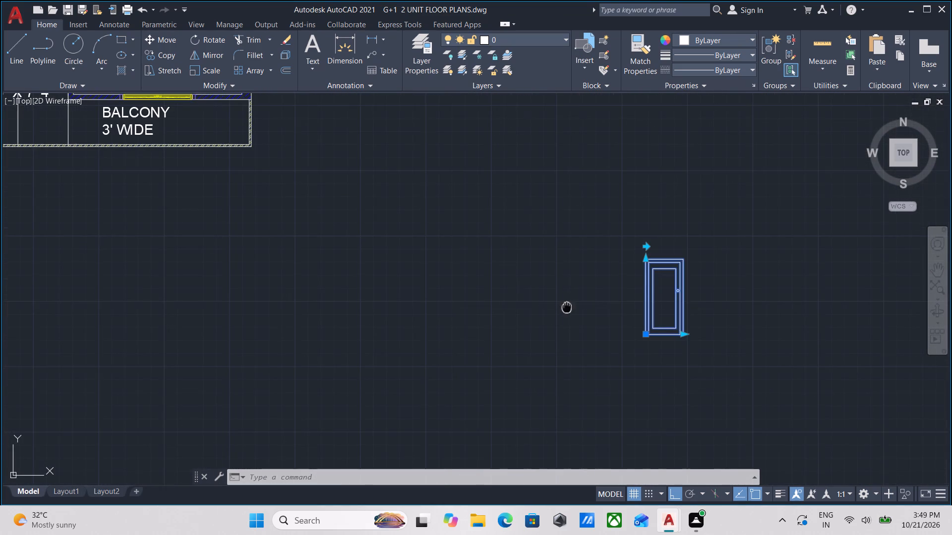
middle_click_drag(565, 307, 522, 309)
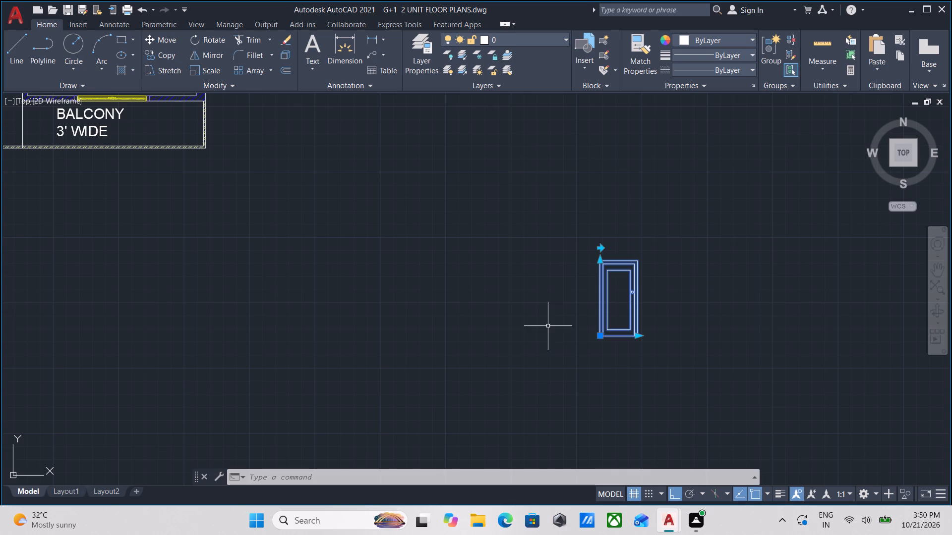
key("Escape")
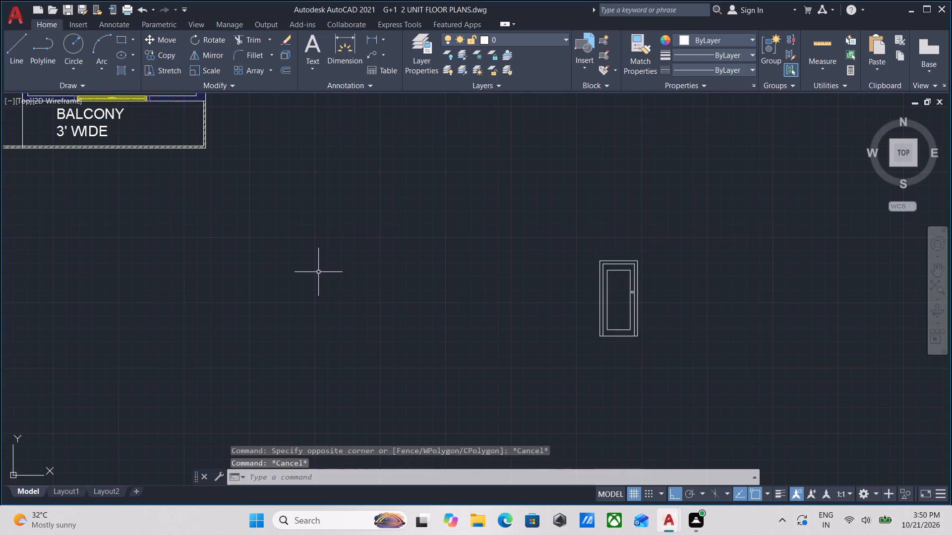
Turn on isometric drafting with the isoplane Left option of ISODRAFT.
middle_click_drag(318, 272, 364, 273)
middle_click(371, 275)
type("ISO")
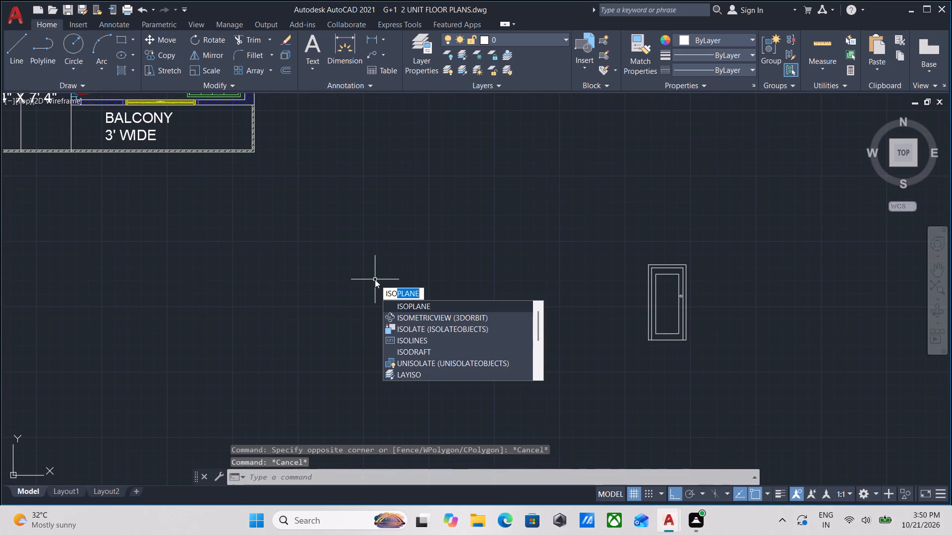
type("DRA")
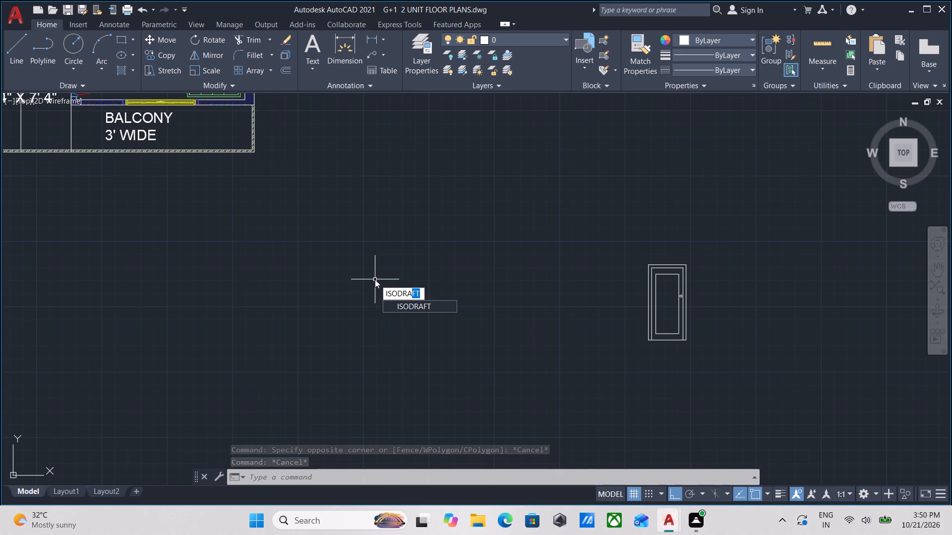
key("Return")
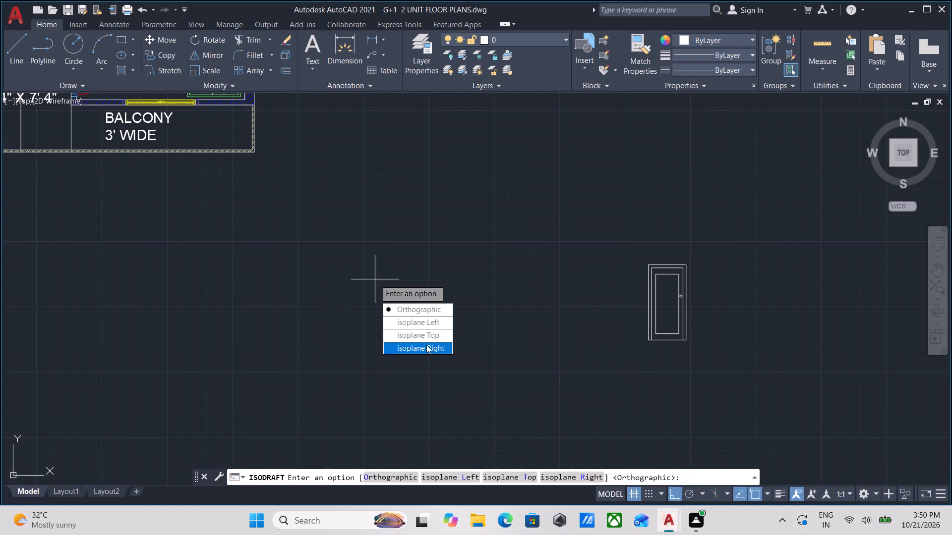
left_click_drag(429, 325, 375, 279)
scroll(289, 246, "down", 2)
middle_click_drag(311, 253, 387, 273)
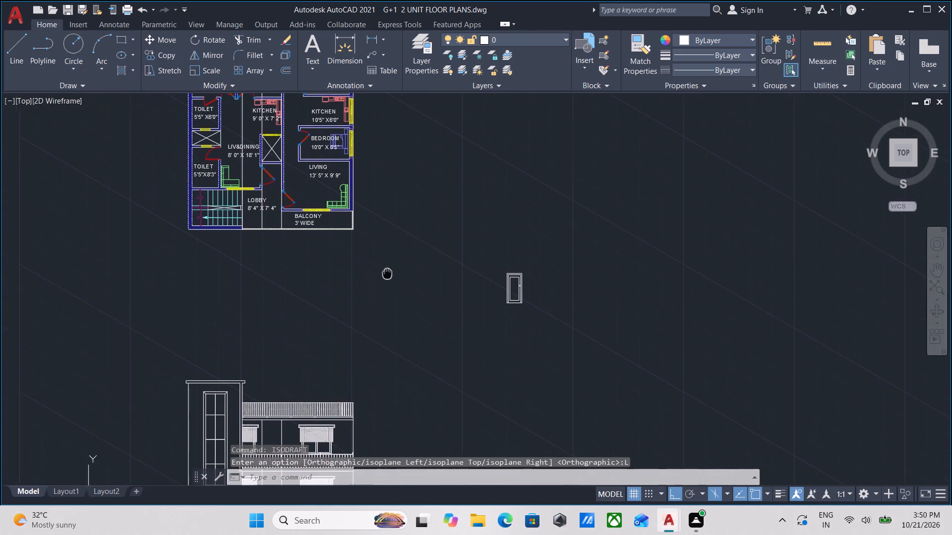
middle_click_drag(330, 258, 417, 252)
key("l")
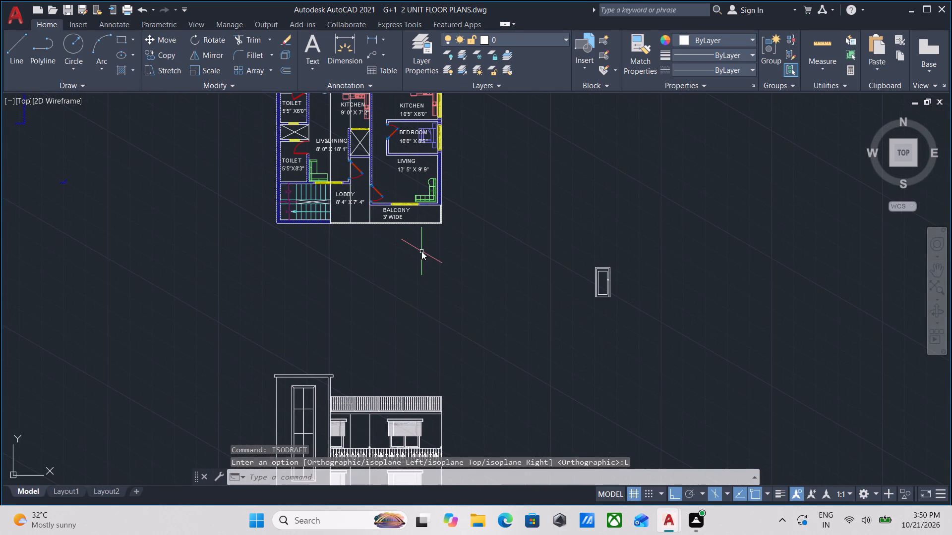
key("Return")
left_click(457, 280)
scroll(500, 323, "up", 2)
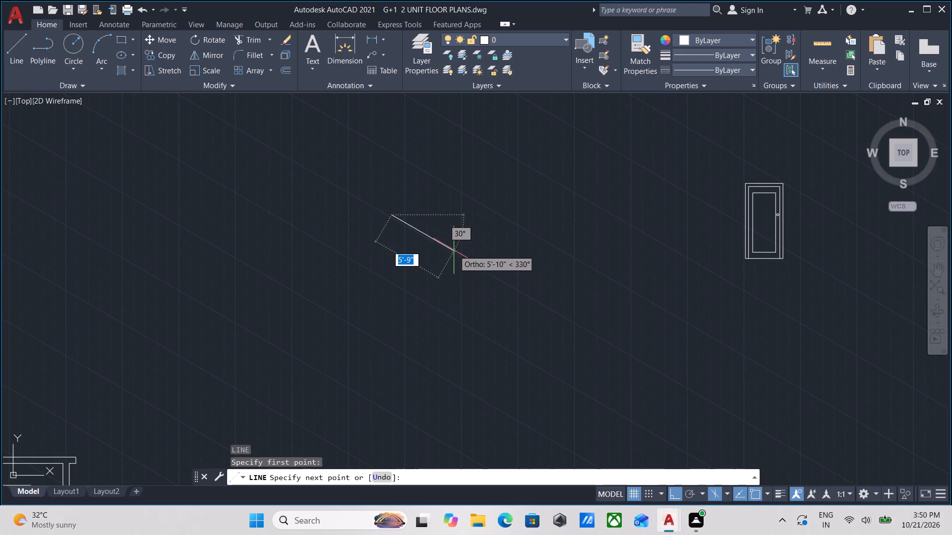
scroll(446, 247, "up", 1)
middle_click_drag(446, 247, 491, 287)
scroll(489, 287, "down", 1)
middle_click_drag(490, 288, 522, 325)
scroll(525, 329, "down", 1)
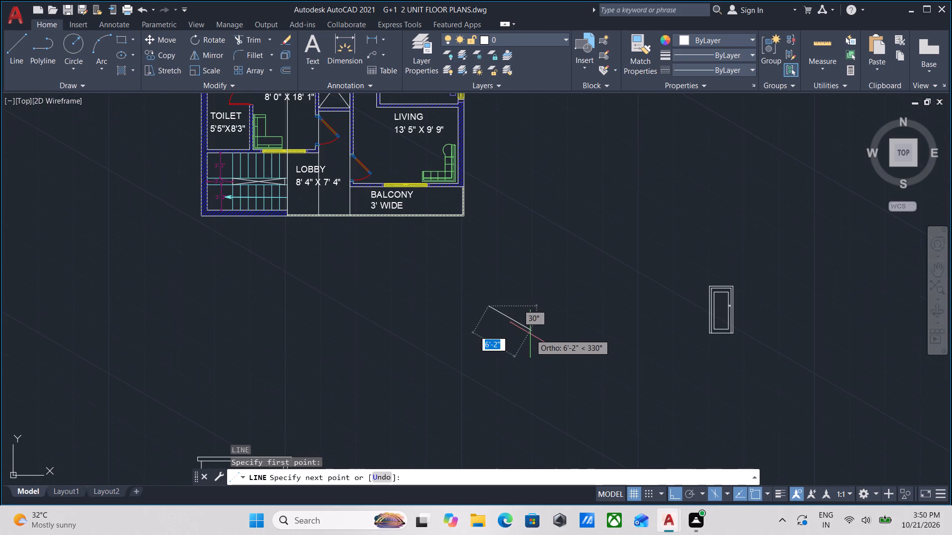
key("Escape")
Draw a vertical construction line through the open end of the lobby's upper door, on the floor plan above the front elevation.
scroll(454, 306, "down", 2)
middle_click_drag(442, 306, 441, 130)
scroll(385, 241, "up", 1)
scroll(384, 221, "down", 1)
middle_click_drag(386, 221, 418, 371)
middle_click_drag(424, 276, 431, 291)
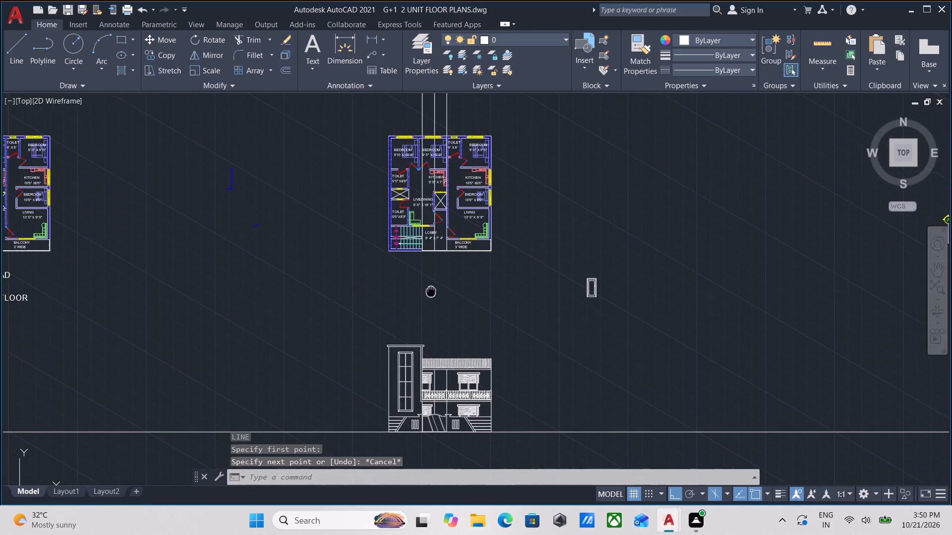
middle_click_drag(431, 291, 431, 292)
scroll(431, 289, "up", 1)
middle_click_drag(441, 276, 456, 299)
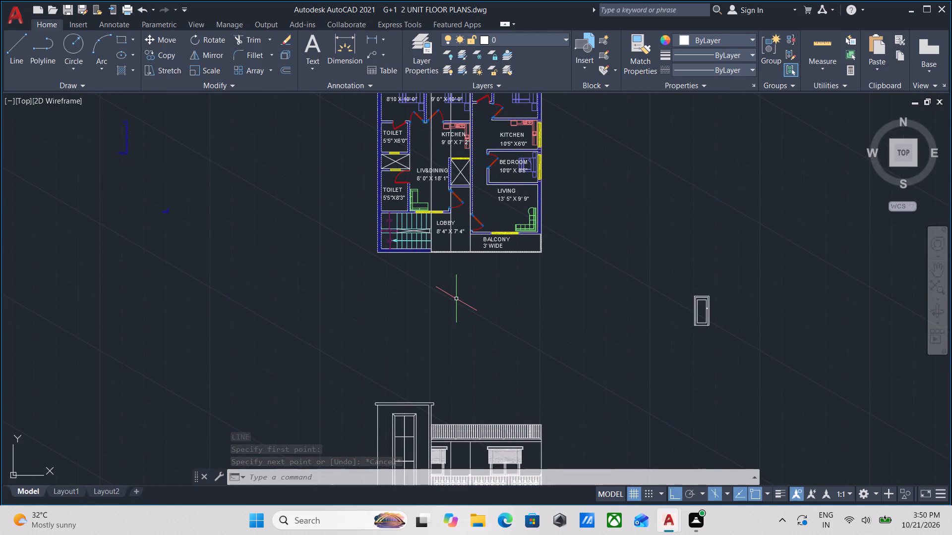
type("XL")
key("Return")
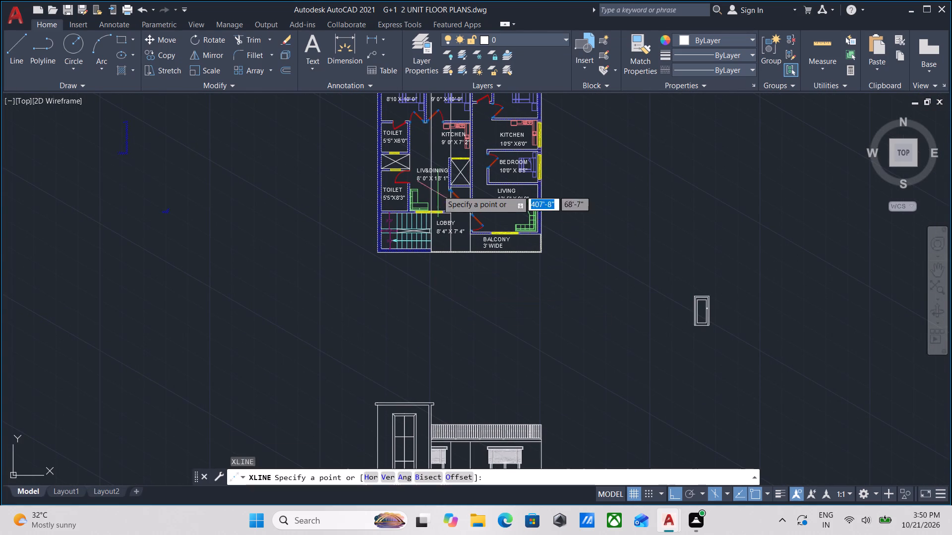
scroll(453, 186, "up", 2)
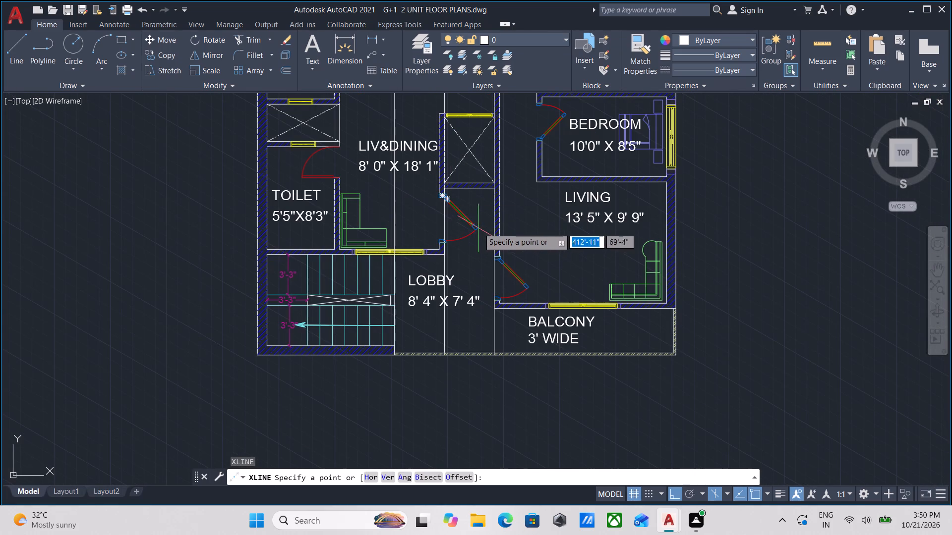
scroll(484, 230, "up", 3)
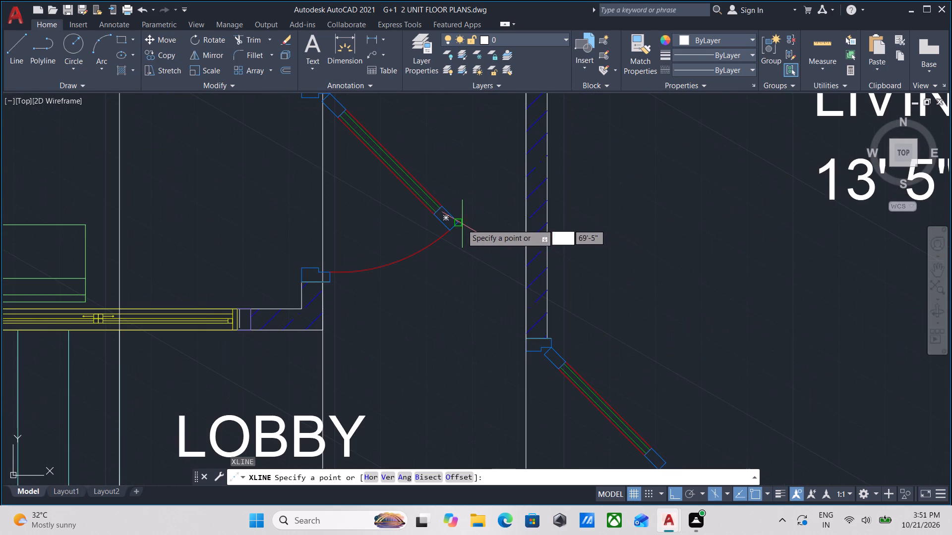
left_click(459, 223)
middle_click_drag(461, 289, 447, 221)
scroll(449, 233, "down", 3)
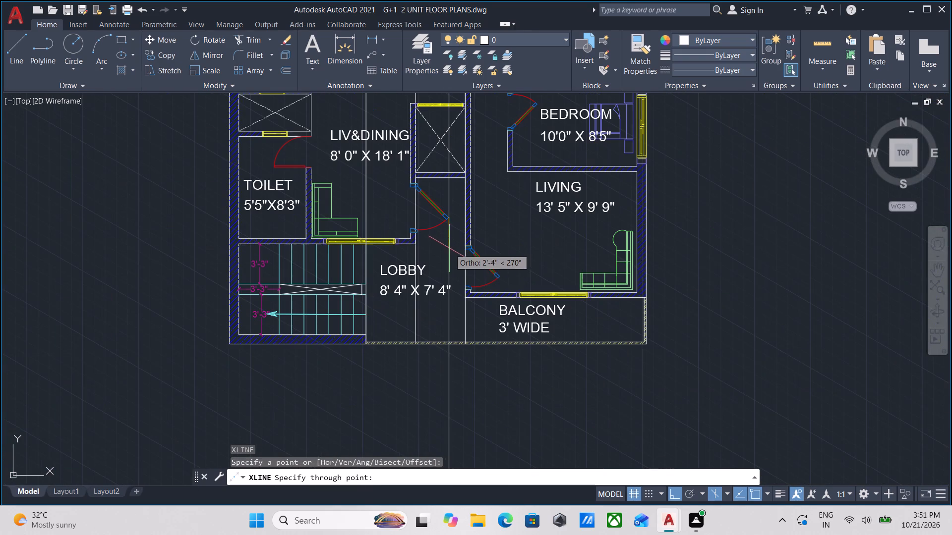
left_click(450, 251)
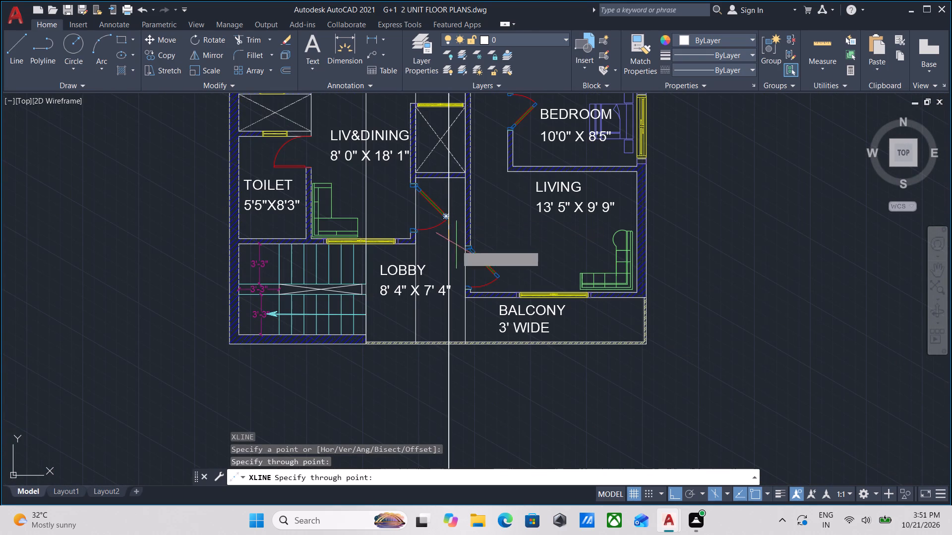
key("Escape")
Draw a second vertical construction line from the lobby's front edge, in line with that door's wall opening, down through the front elevation.
middle_click_drag(423, 296, 428, 216)
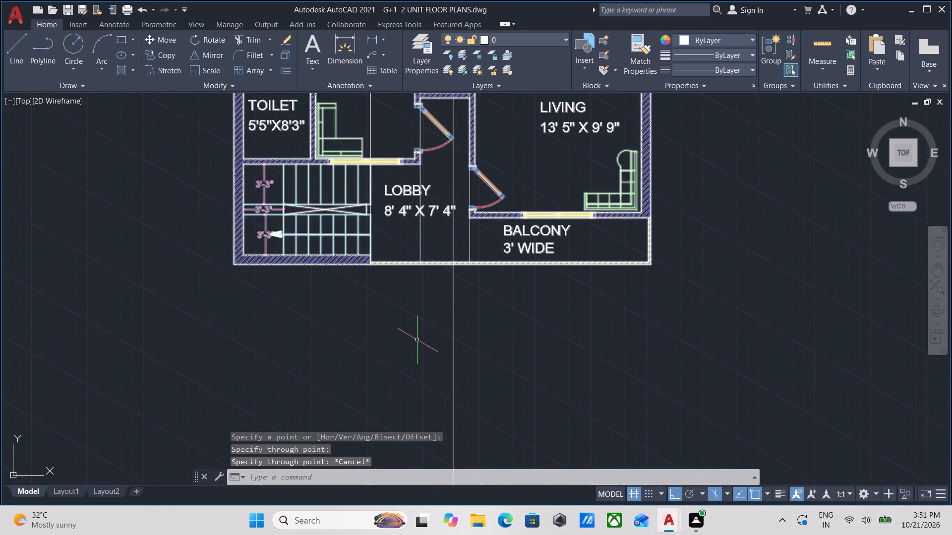
middle_click_drag(416, 332, 423, 243)
scroll(423, 234, "down", 3)
middle_click_drag(423, 234, 432, 221)
scroll(428, 226, "up", 2)
middle_click_drag(428, 226, 439, 270)
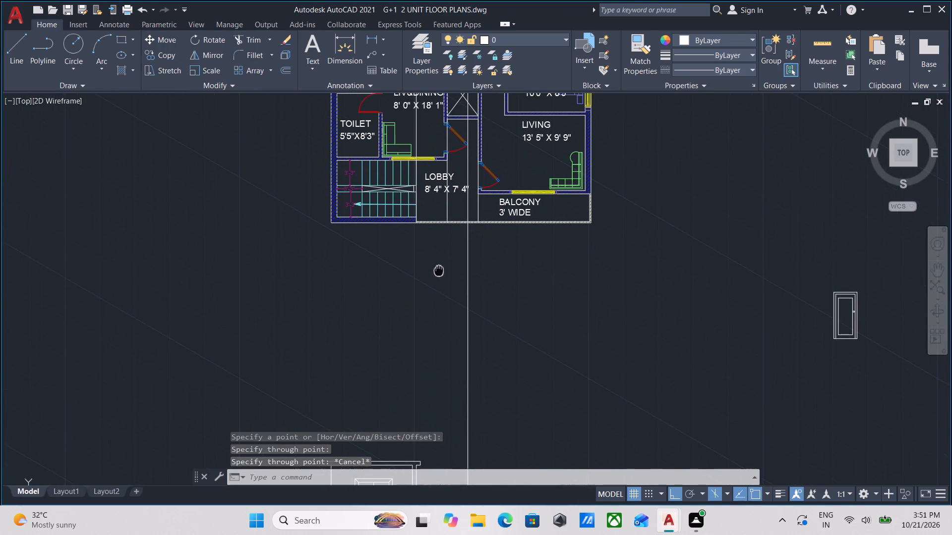
type("XL")
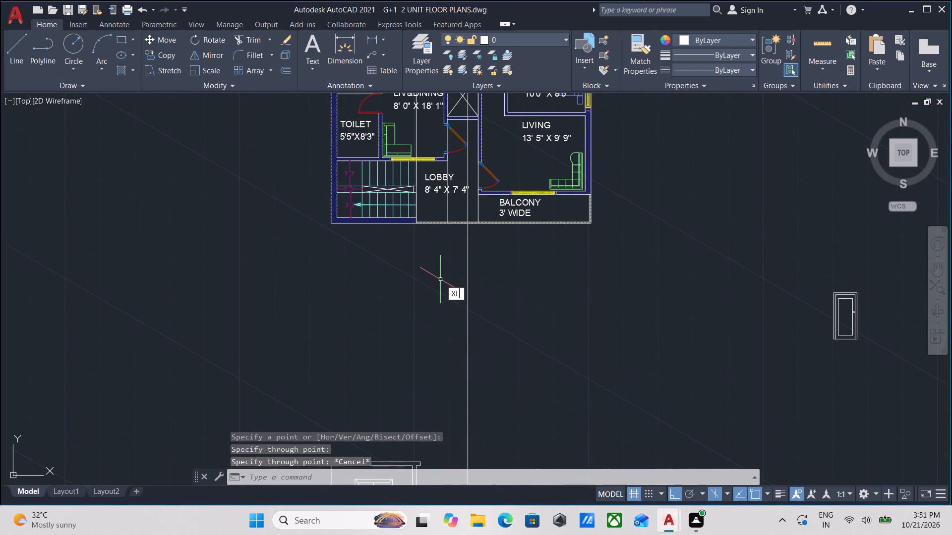
key("Return")
scroll(441, 209, "up", 2)
scroll(451, 226, "down", 1)
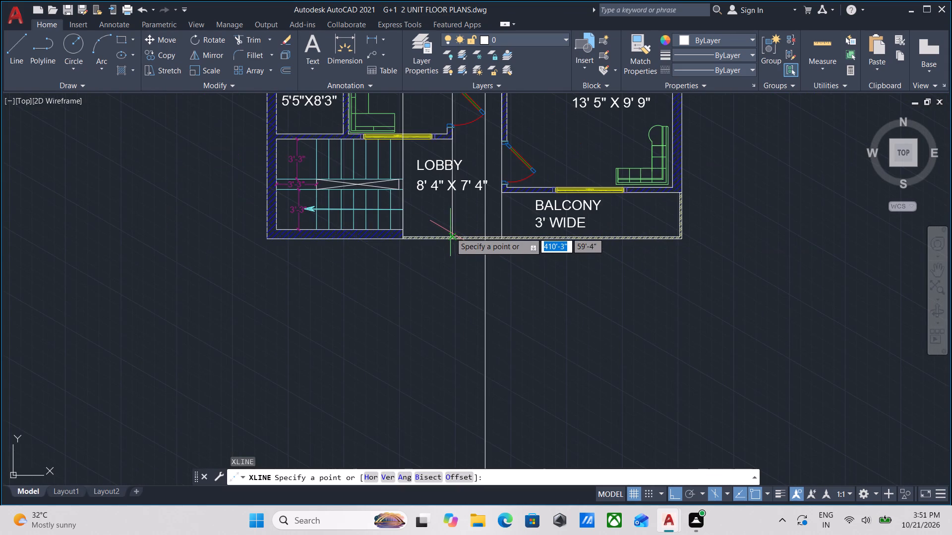
left_click(450, 232)
scroll(459, 316, "down", 1)
middle_click_drag(456, 315, 416, 164)
middle_click_drag(408, 300, 405, 252)
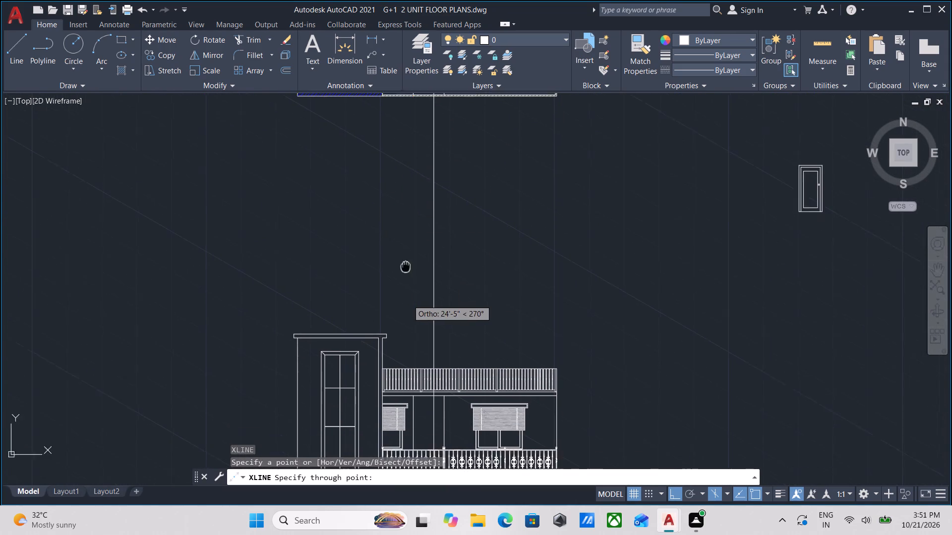
middle_click_drag(405, 252, 405, 216)
left_click(407, 245)
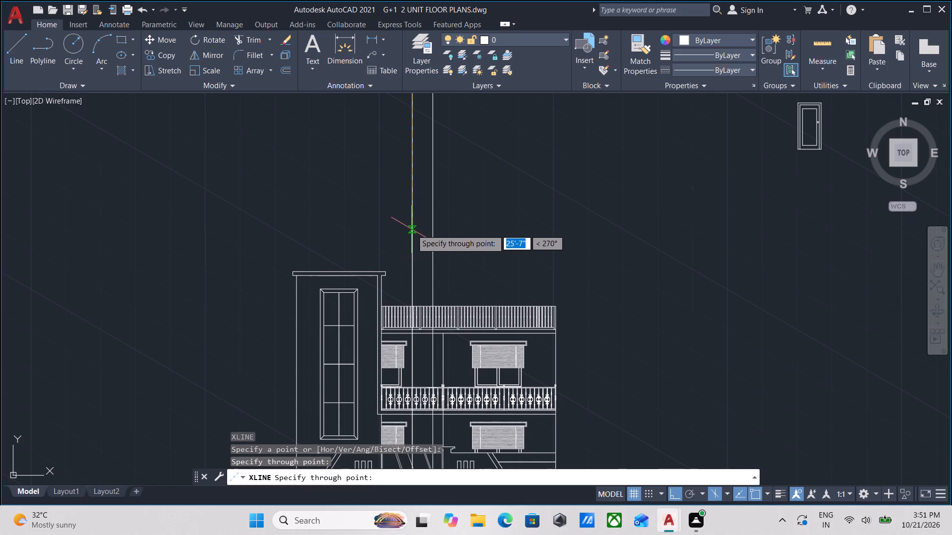
key("Escape")
Examine where the two new construction lines cross the front elevation, from the roof railing down to the gate.
middle_click_drag(416, 418, 409, 337)
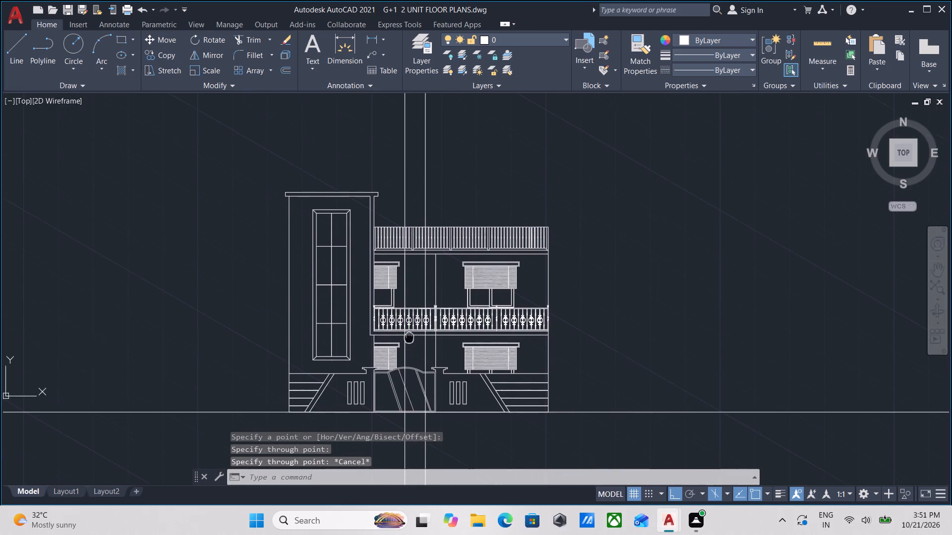
scroll(407, 381, "up", 2)
scroll(406, 335, "down", 1)
middle_click_drag(406, 335, 411, 354)
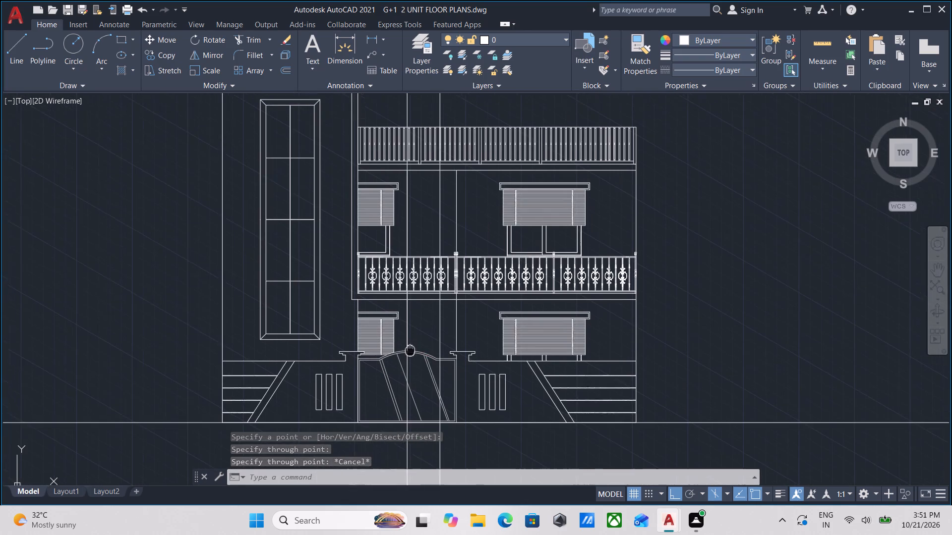
middle_click_drag(411, 354, 413, 371)
scroll(425, 347, "down", 1)
middle_click_drag(425, 347, 434, 430)
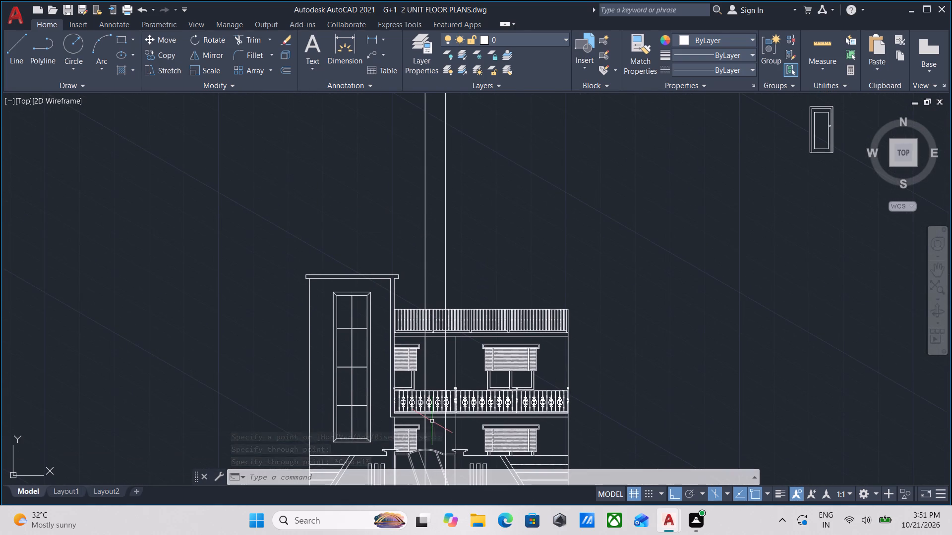
middle_click_drag(432, 421, 432, 428)
scroll(437, 356, "down", 2)
middle_click_drag(438, 364, 434, 453)
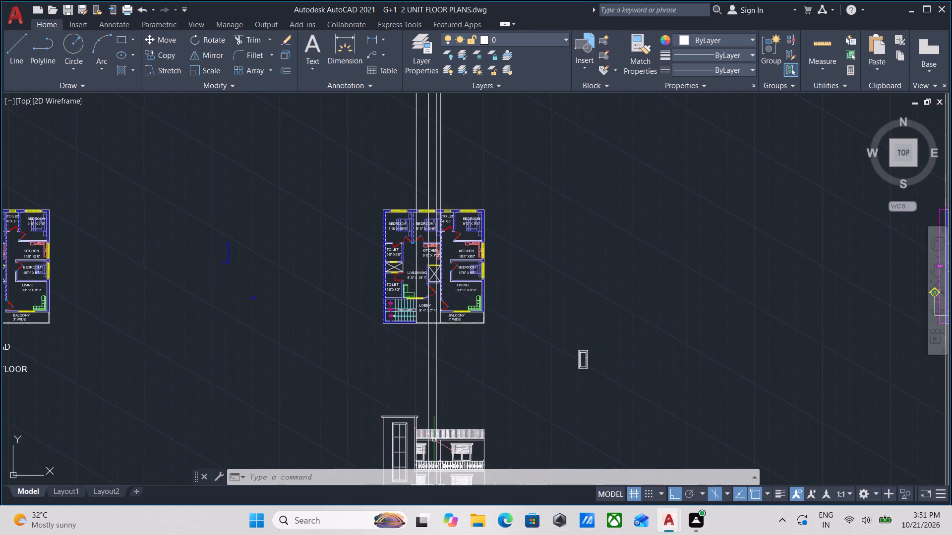
Draw a vertical construction line through the open end of the lobby's upper door on the SECTION AT AA plan.
scroll(440, 359, "up", 2)
scroll(436, 343, "down", 1)
middle_click_drag(436, 343, 238, 335)
scroll(353, 329, "down", 1)
middle_click_drag(353, 329, 314, 329)
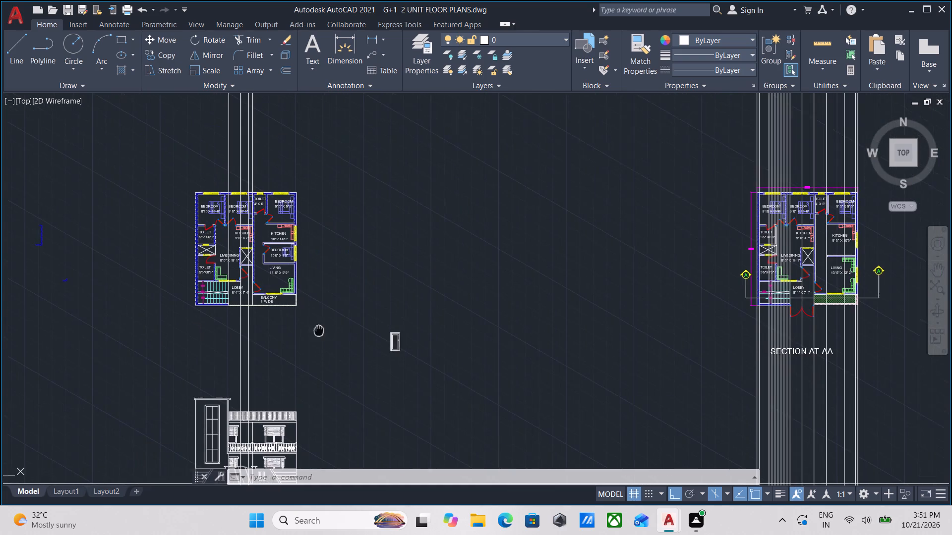
middle_click_drag(314, 329, 308, 329)
middle_click_drag(573, 350, 405, 332)
middle_click_drag(517, 346, 472, 334)
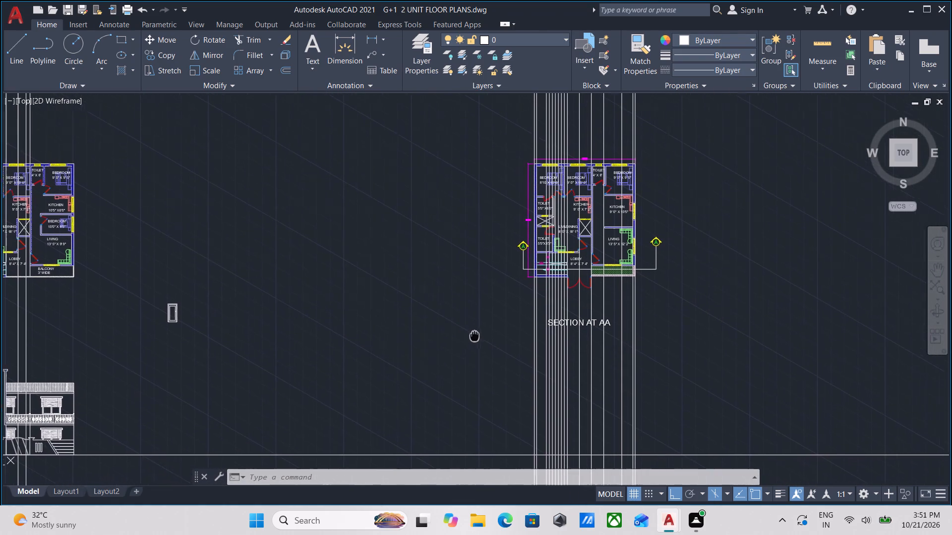
middle_click_drag(472, 334, 471, 334)
scroll(614, 320, "up", 2)
type("XL")
key("Return")
scroll(520, 136, "up", 2)
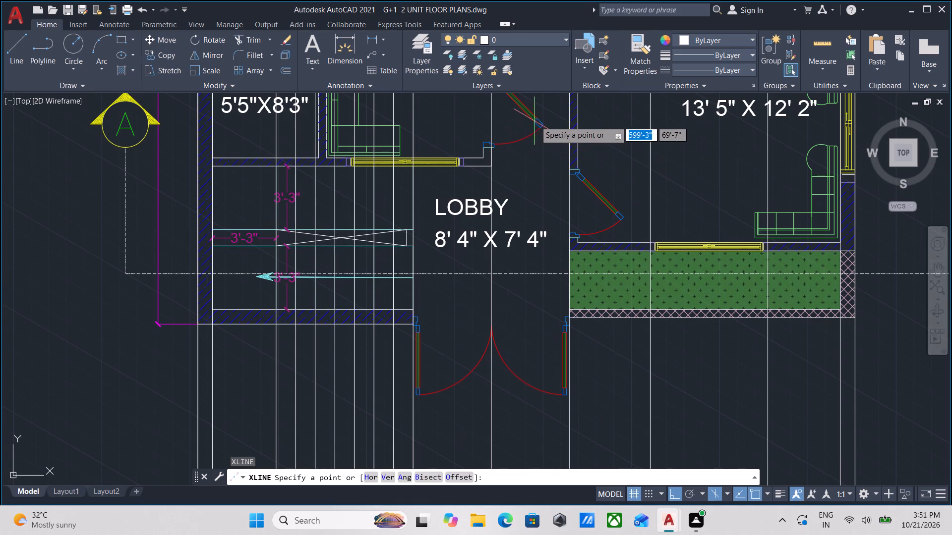
scroll(545, 126, "up", 2)
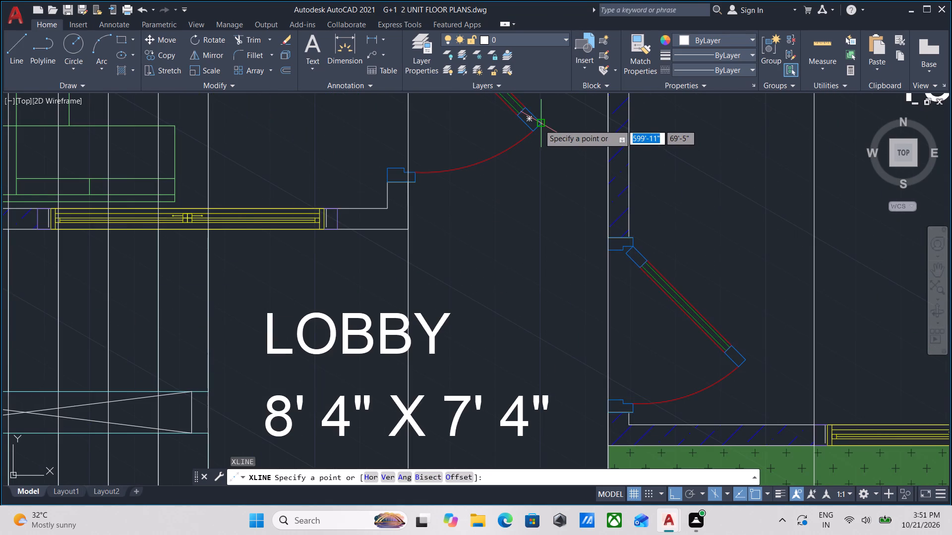
left_click(539, 124)
scroll(556, 245, "down", 1)
middle_click_drag(556, 245, 543, 185)
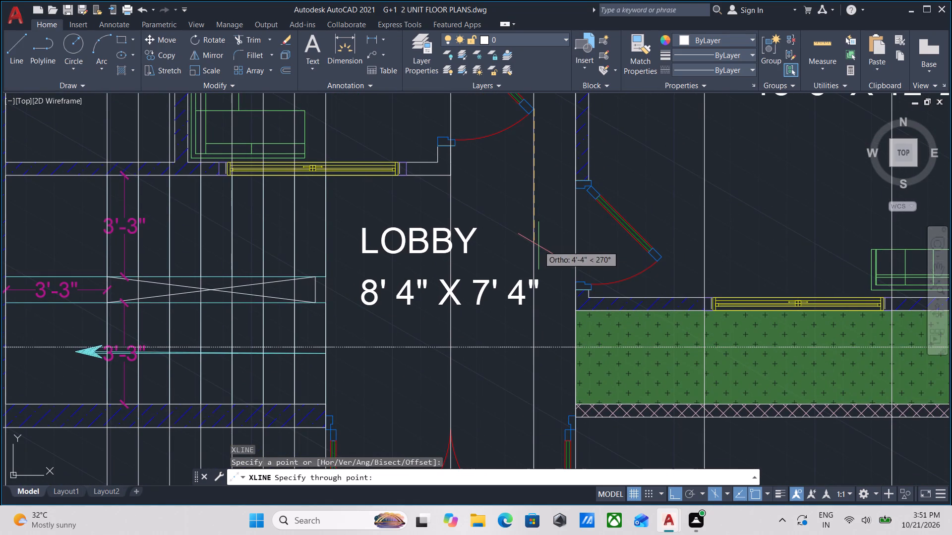
left_click(538, 246)
key("Escape")
Examine the vertical projection lines running down from the SECTION AT AA plan.
scroll(538, 241, "down", 3)
middle_click_drag(341, 281, 417, 207)
scroll(415, 294, "up", 1)
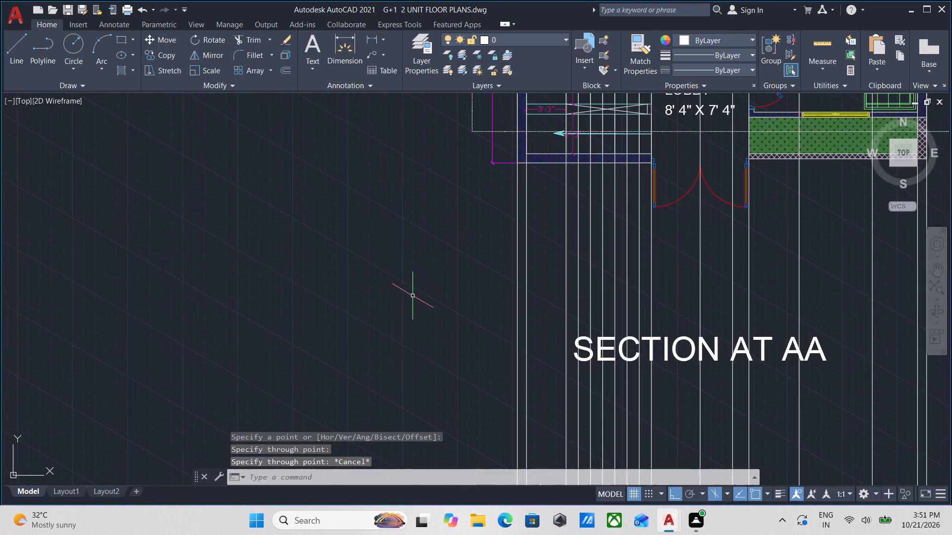
middle_click_drag(428, 293, 411, 281)
scroll(423, 288, "down", 3)
middle_click_drag(400, 267, 438, 274)
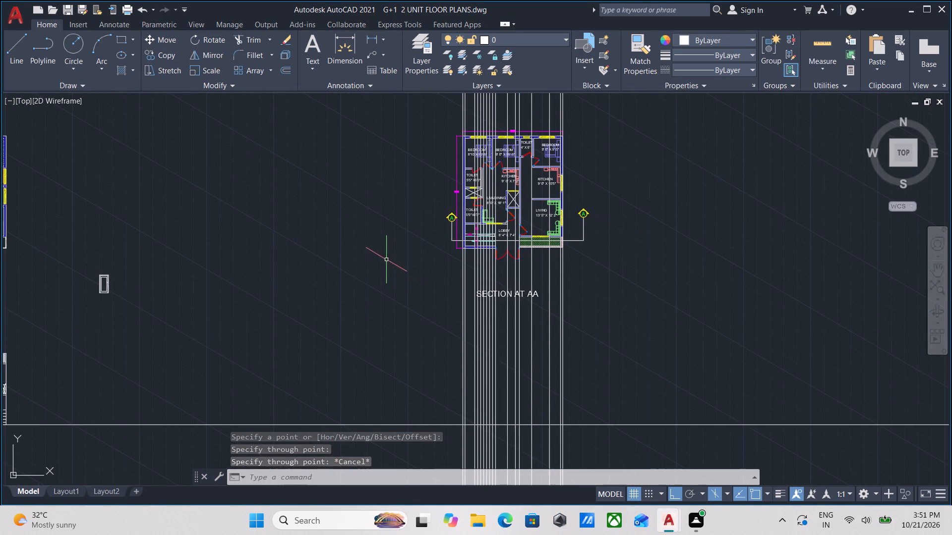
middle_click_drag(386, 260, 422, 278)
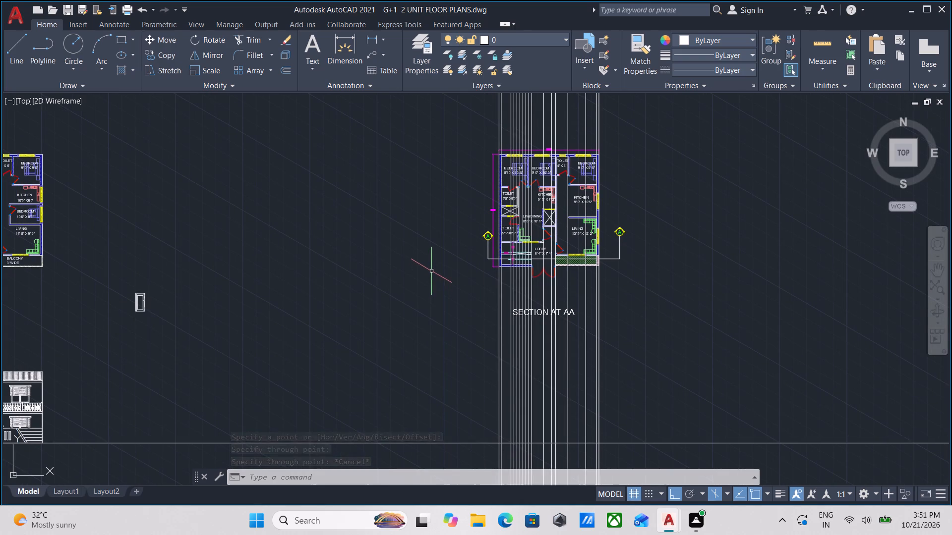
middle_click_drag(431, 270, 454, 255)
scroll(509, 286, "up", 2)
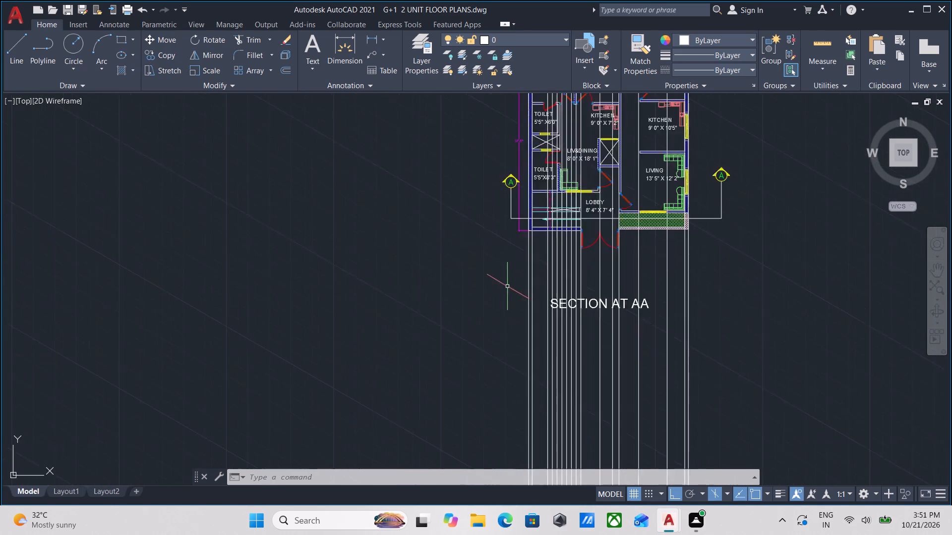
middle_click_drag(448, 294, 474, 310)
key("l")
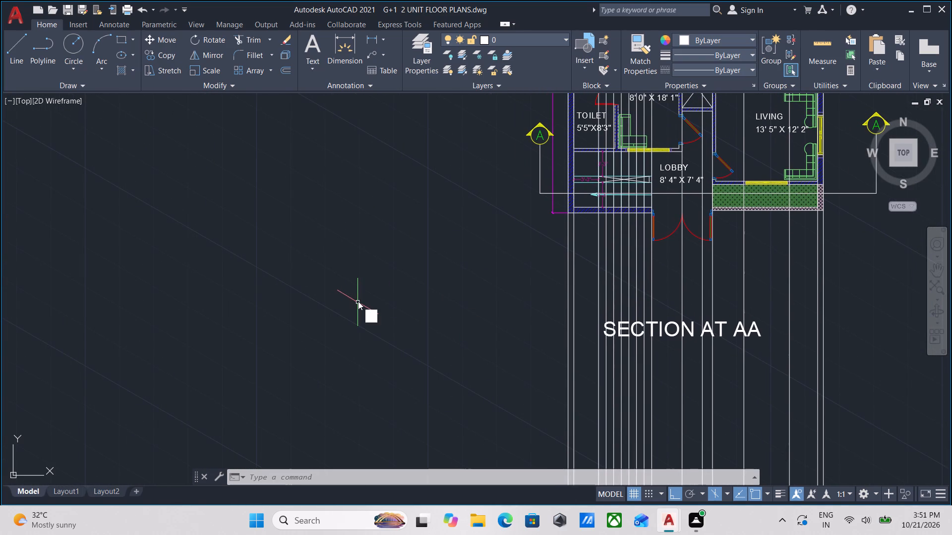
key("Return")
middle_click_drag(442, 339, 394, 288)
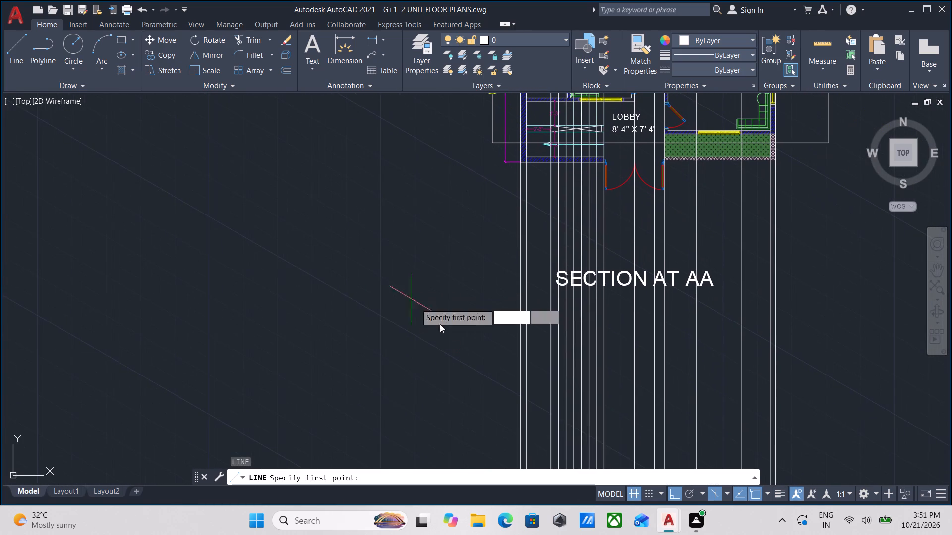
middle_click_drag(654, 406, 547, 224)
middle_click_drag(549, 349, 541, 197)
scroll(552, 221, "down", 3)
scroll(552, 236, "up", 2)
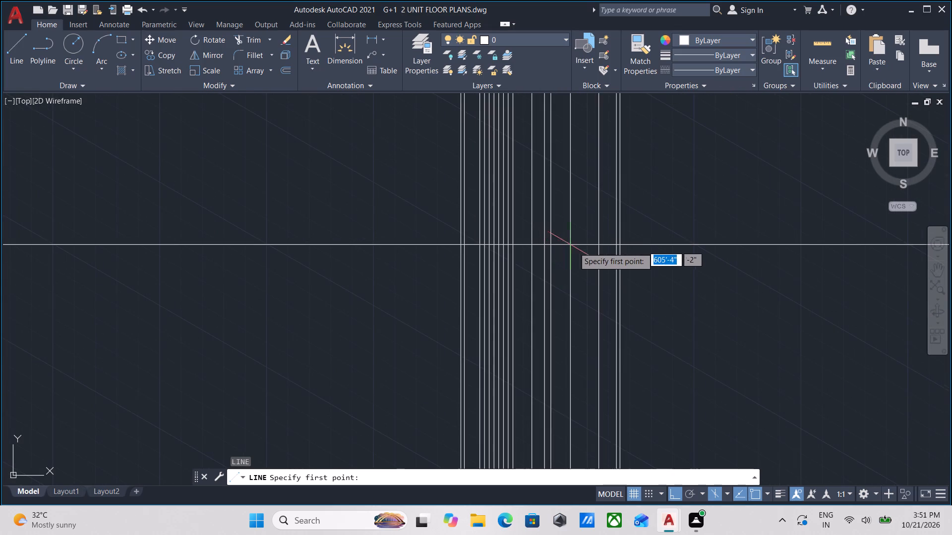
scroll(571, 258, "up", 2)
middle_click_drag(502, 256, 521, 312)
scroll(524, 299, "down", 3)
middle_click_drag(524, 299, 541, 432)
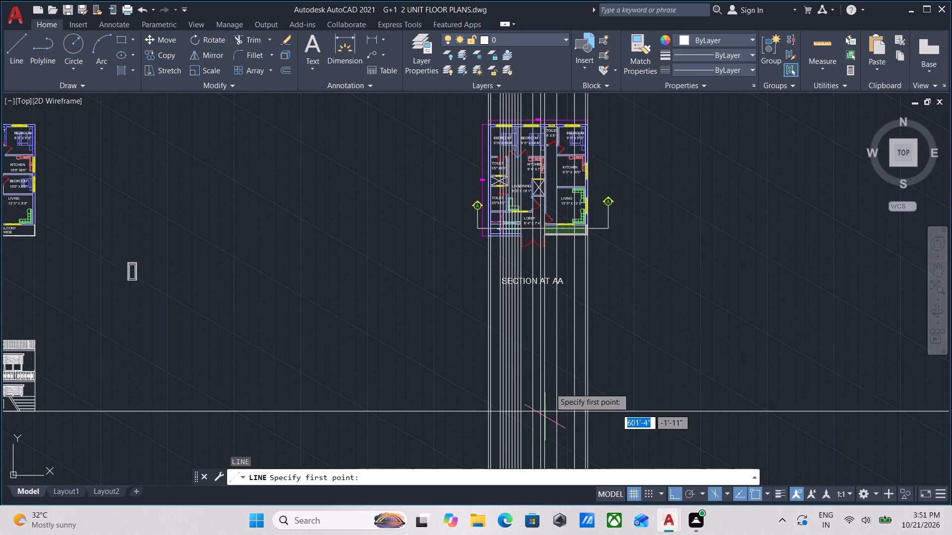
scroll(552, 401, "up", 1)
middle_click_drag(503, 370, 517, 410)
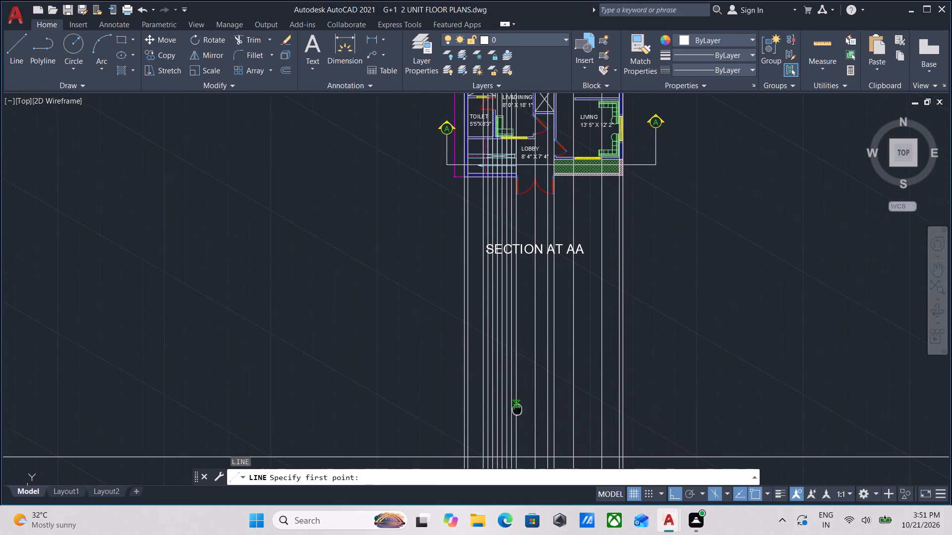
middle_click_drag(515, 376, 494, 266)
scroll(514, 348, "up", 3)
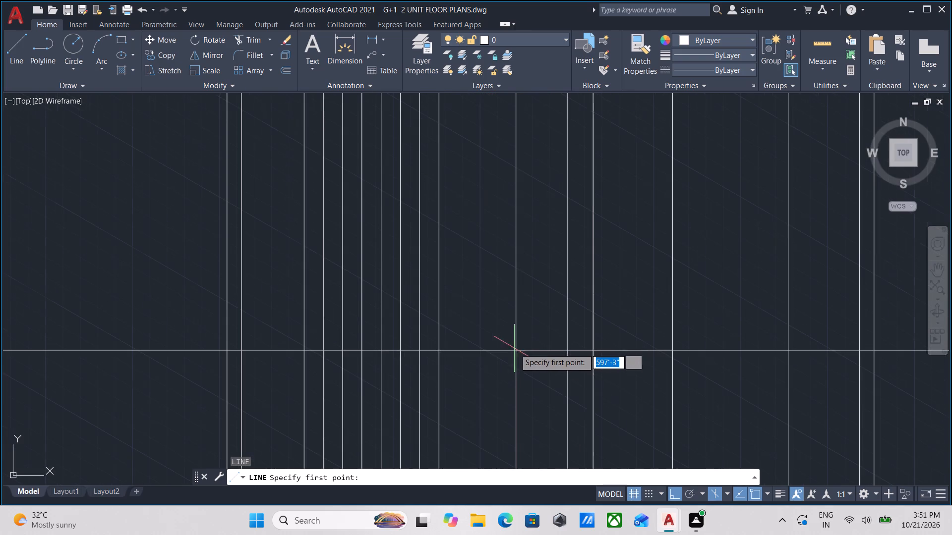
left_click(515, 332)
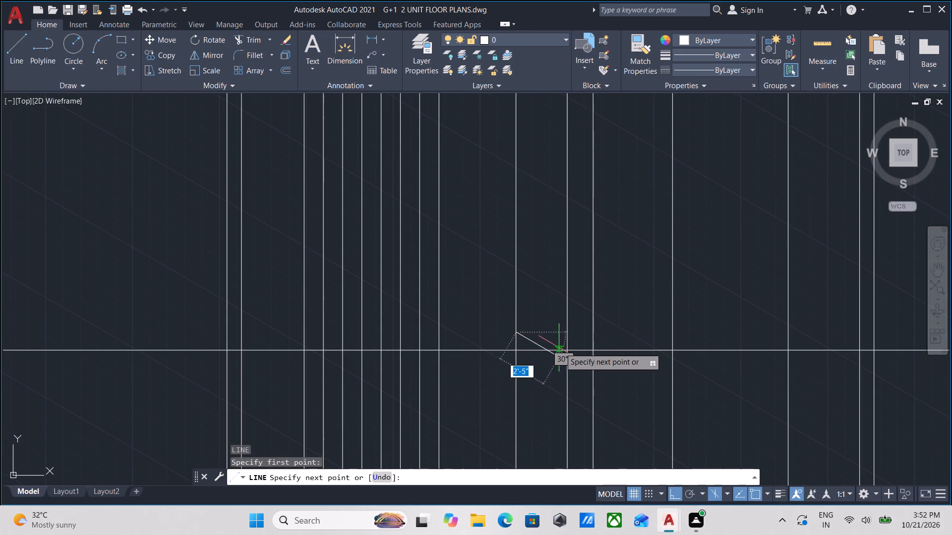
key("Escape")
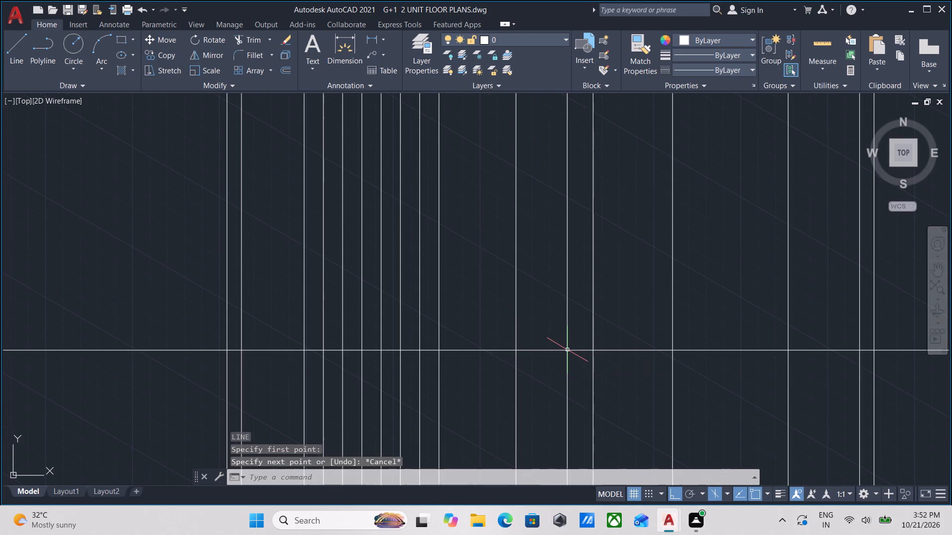
Draw an open door leaf between two projection lines below SECTION AT AA: slanted bottom from the horizontal base line, vertical edge about 6'-1", slanted top.
key("l")
key("Return")
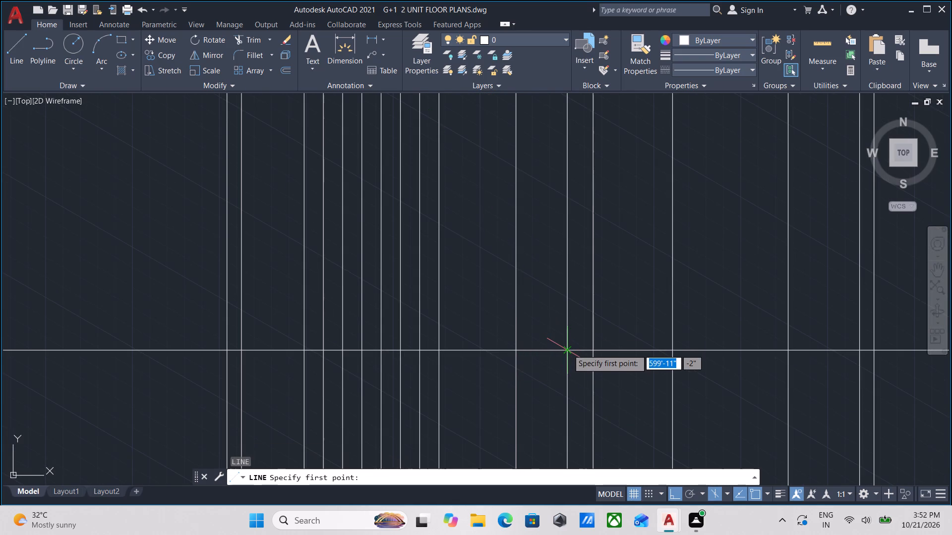
left_click(568, 349)
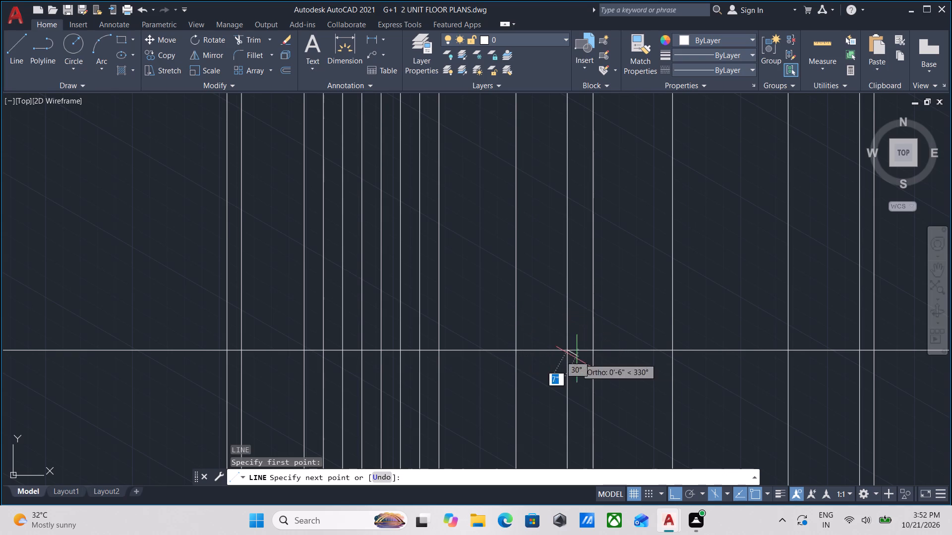
left_click(517, 322)
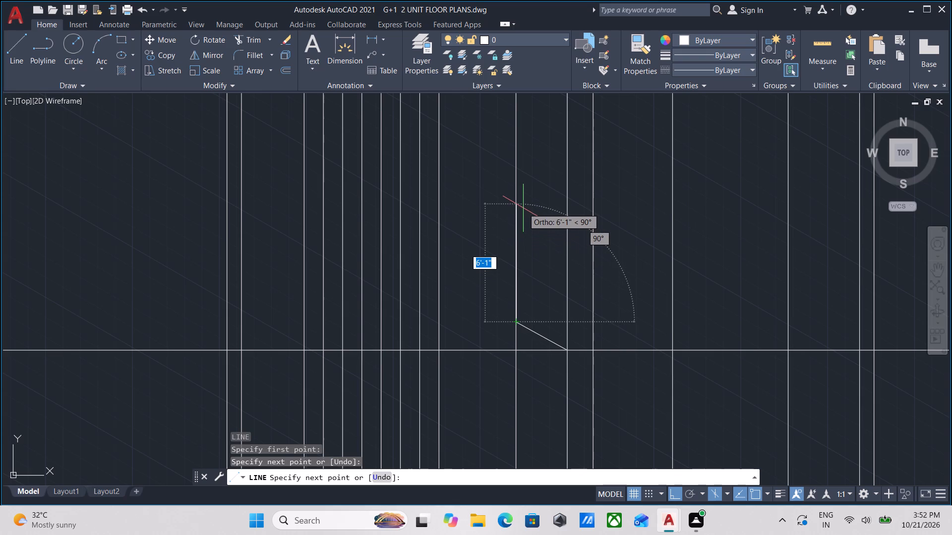
left_click(523, 208)
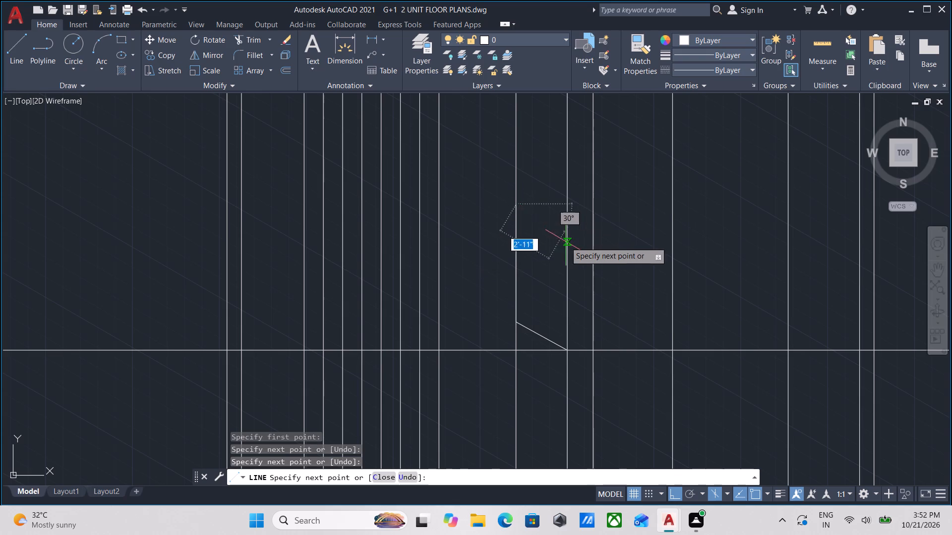
scroll(569, 234, "up", 2)
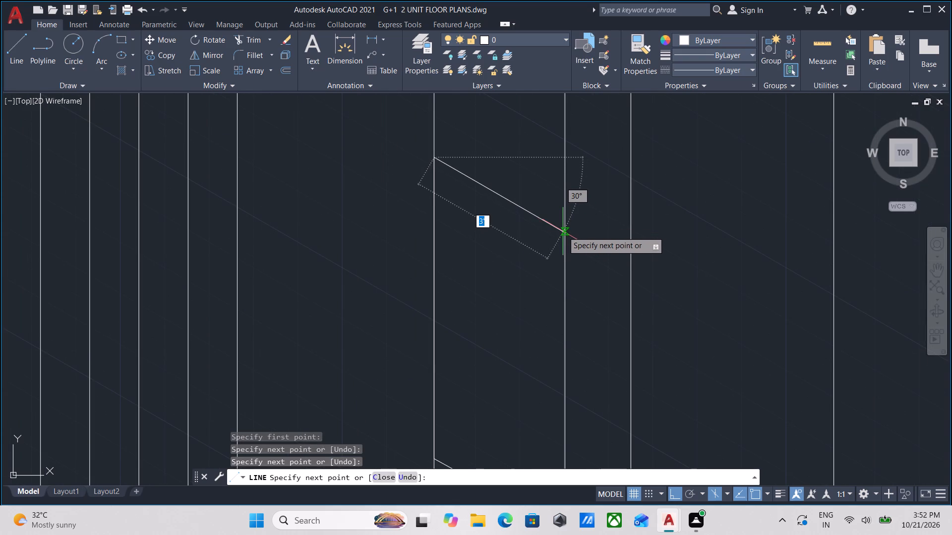
left_click(563, 231)
middle_click_drag(567, 329, 560, 262)
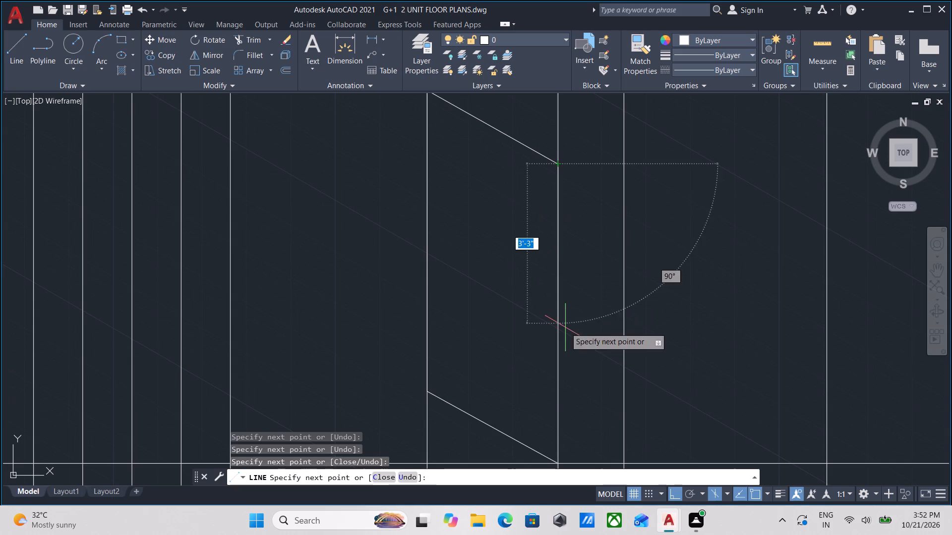
key("Escape")
scroll(473, 265, "down", 1)
middle_click_drag(475, 265, 522, 299)
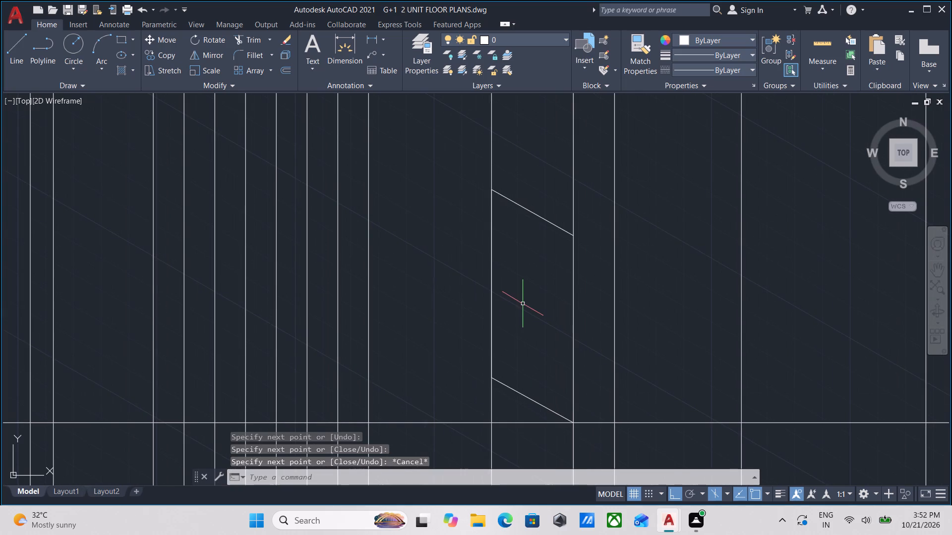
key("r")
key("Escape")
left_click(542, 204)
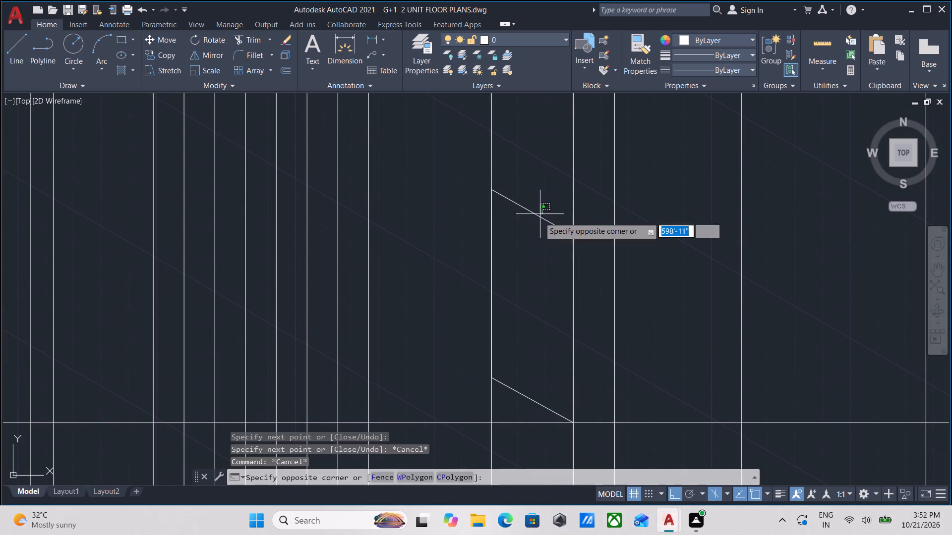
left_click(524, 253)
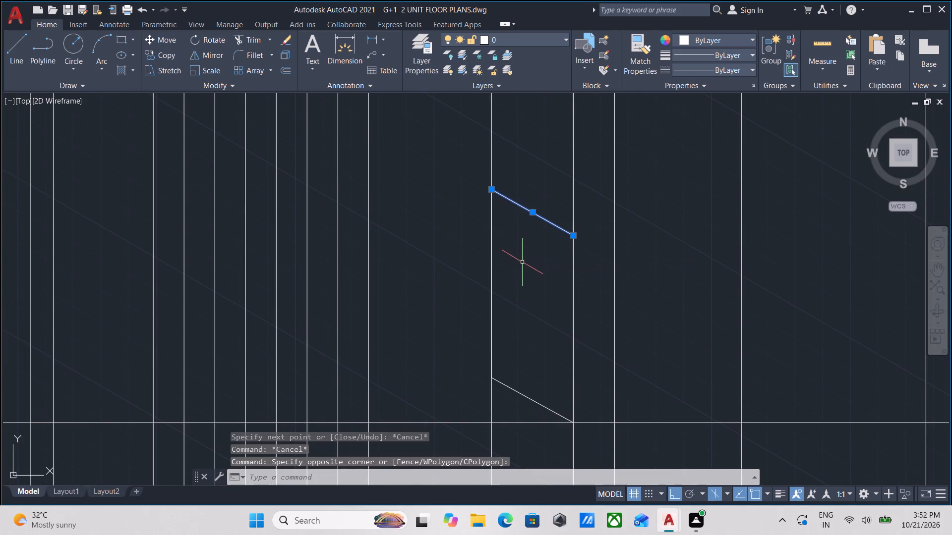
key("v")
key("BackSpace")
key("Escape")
Copy the door leaf's slanted top edge 3" straight down to form the top frame.
middle_click_drag(530, 255, 557, 281)
left_click(565, 214)
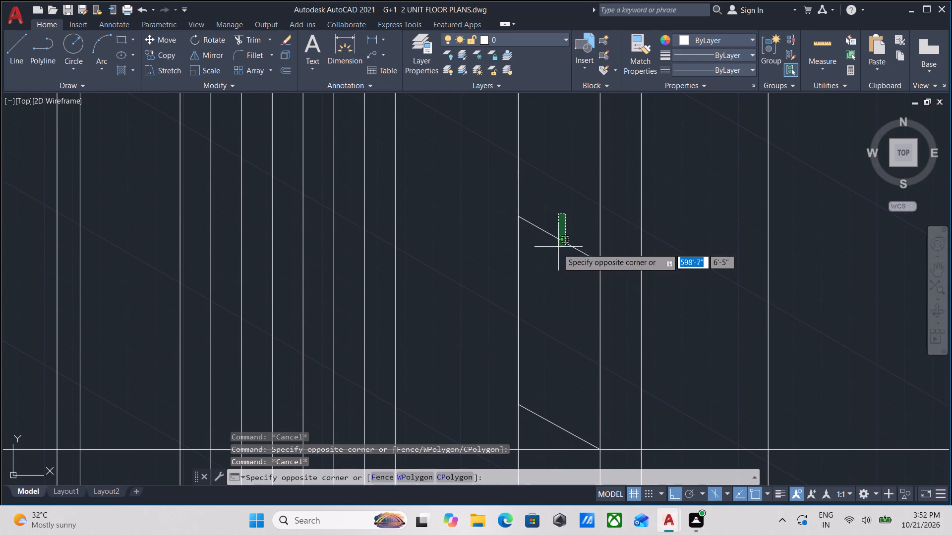
left_click(553, 258)
type("CO")
key("Return")
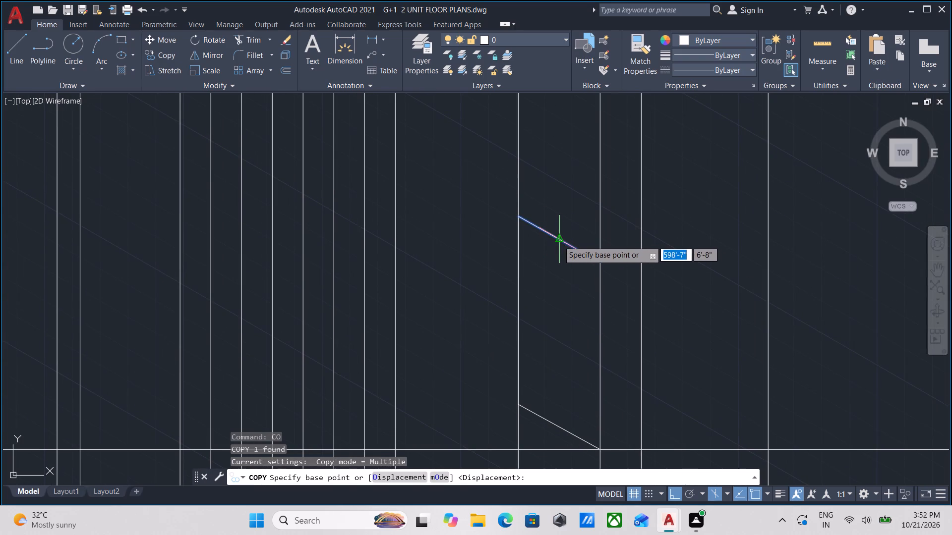
left_click(558, 241)
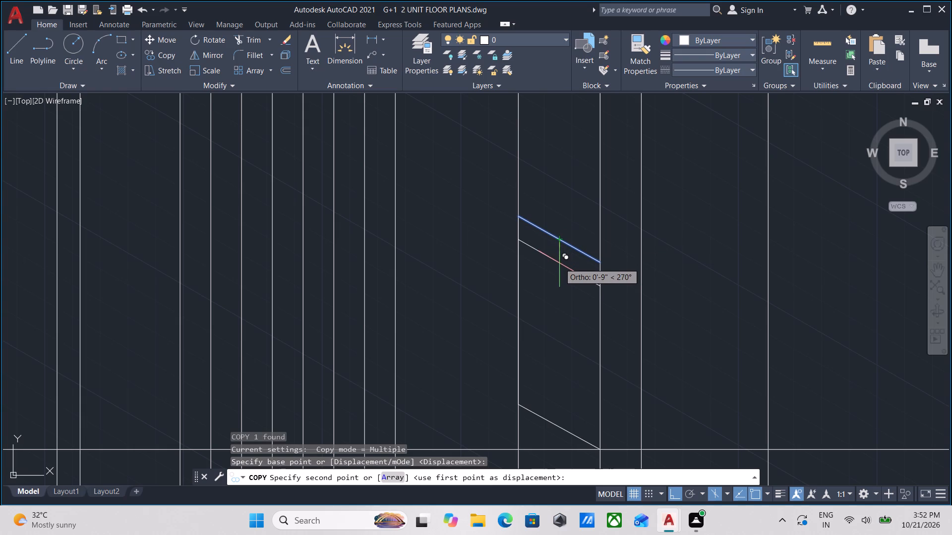
key("3")
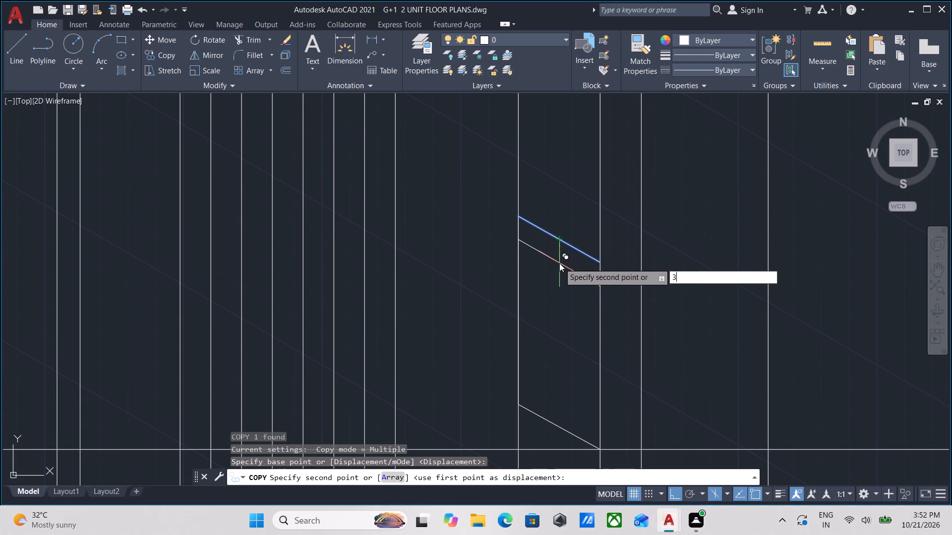
key("shift+quotedbl")
key("Return")
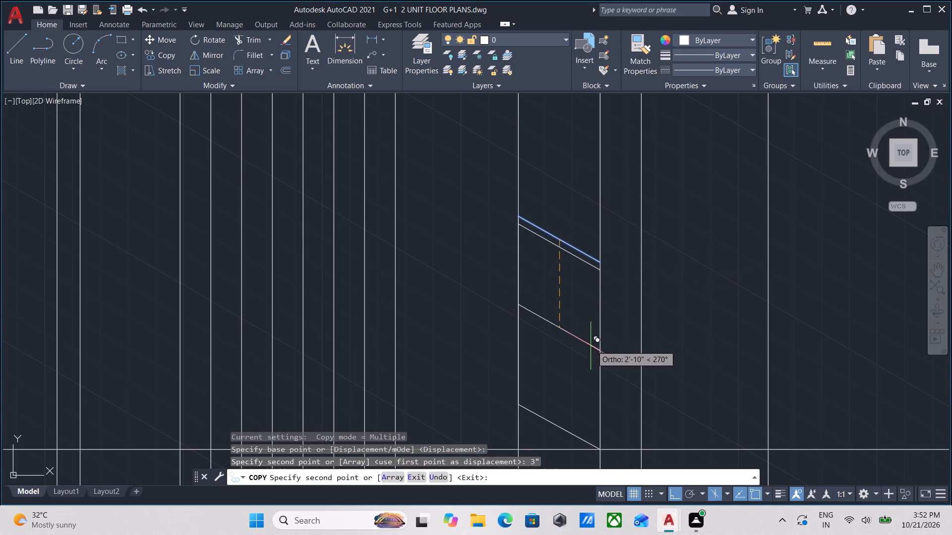
key("Escape")
Copy the door leaf's drawn vertical edge 3" inward along the slant to form the side frame.
left_click(530, 317)
left_click(504, 312)
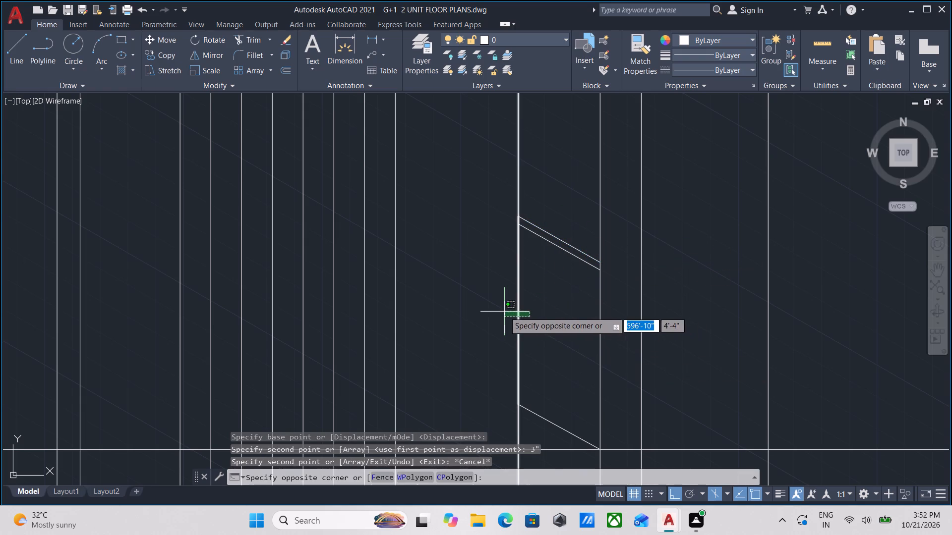
middle_click_drag(553, 170, 558, 230)
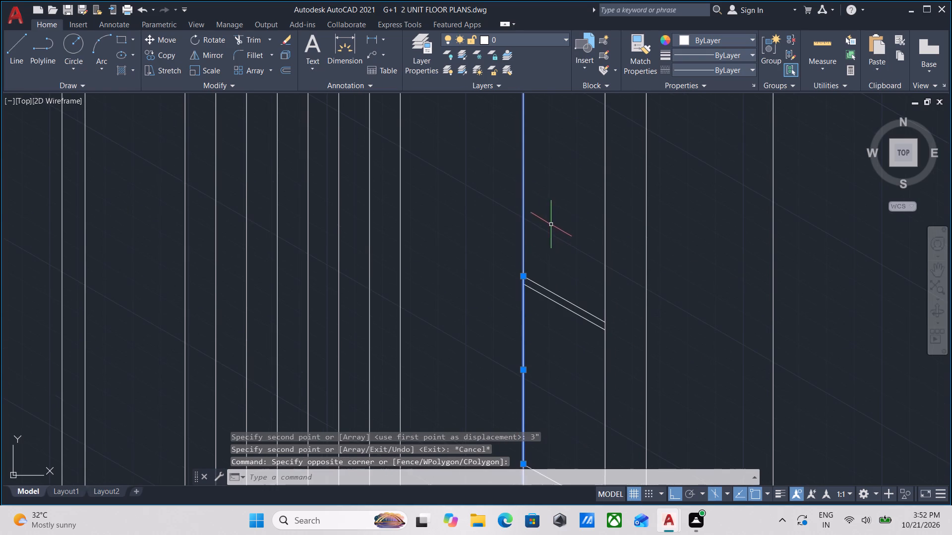
left_click_drag(492, 173, 555, 241, "shift")
left_click_drag(576, 213, 538, 191, "shift")
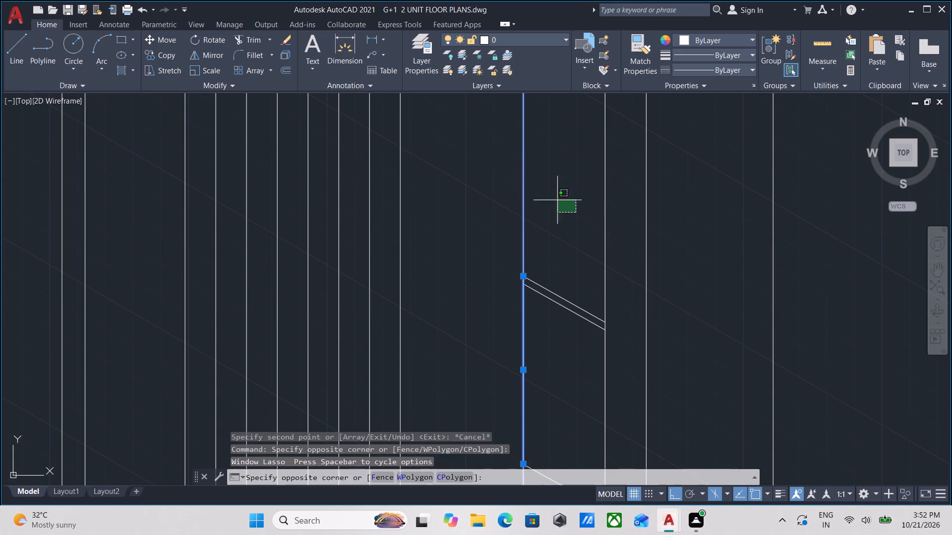
left_click_drag(538, 191, 486, 169, "shift")
middle_click_drag(553, 279, 540, 189)
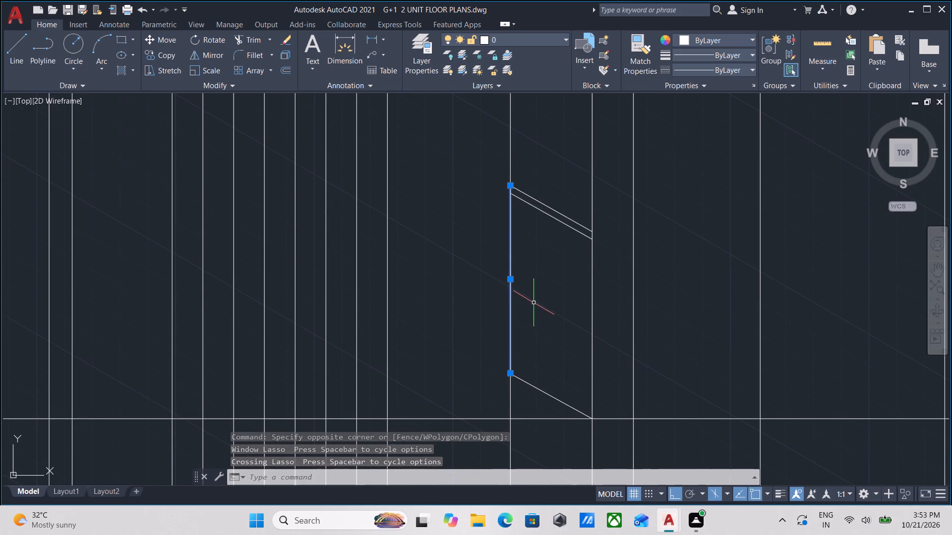
type("CO")
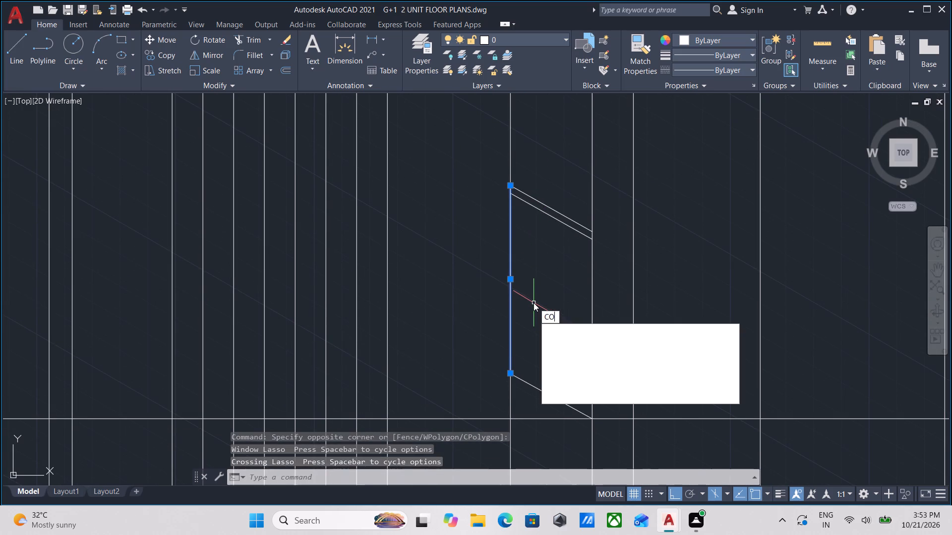
key("Return")
left_click(508, 277)
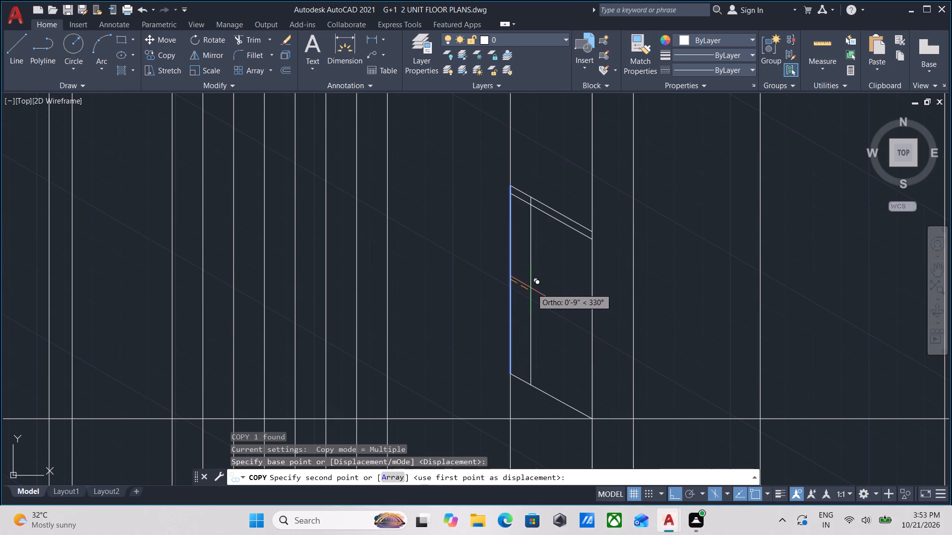
key("3")
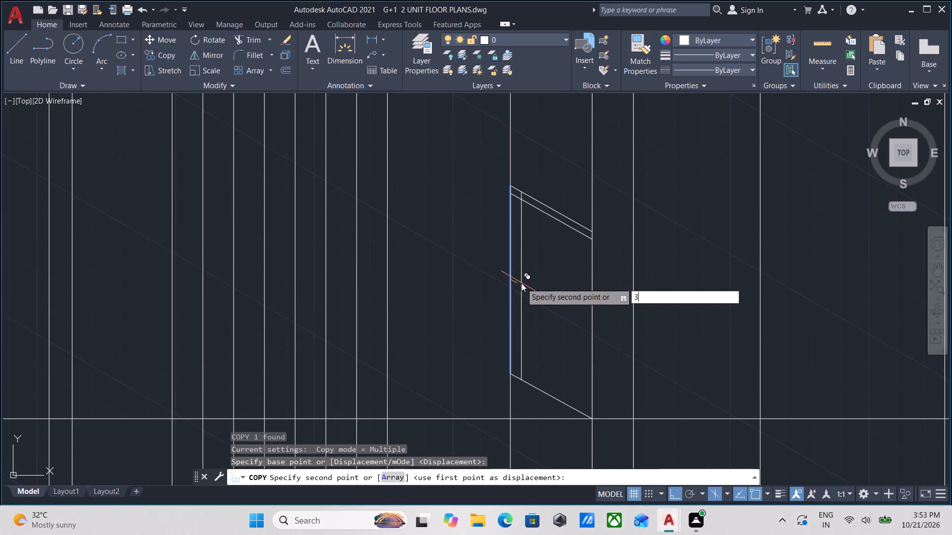
key("shift+quotedbl")
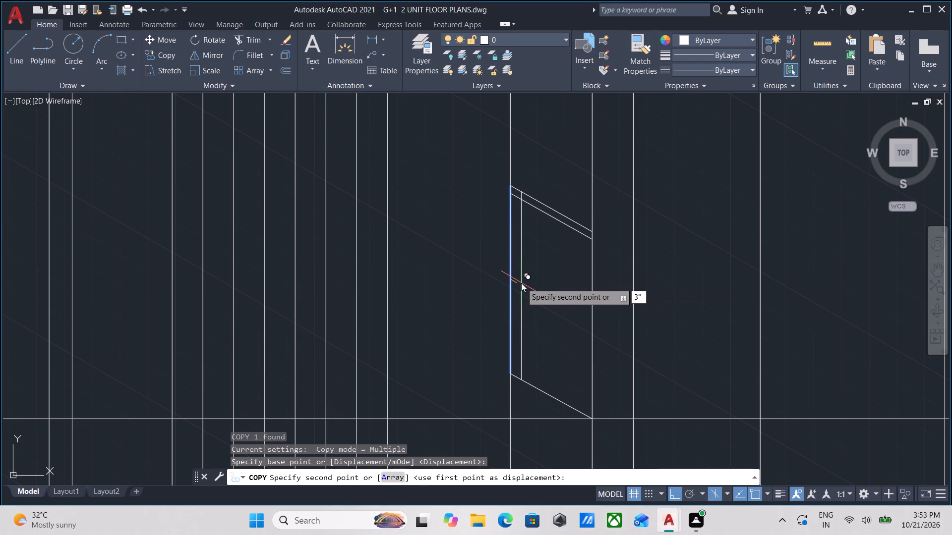
key("Return")
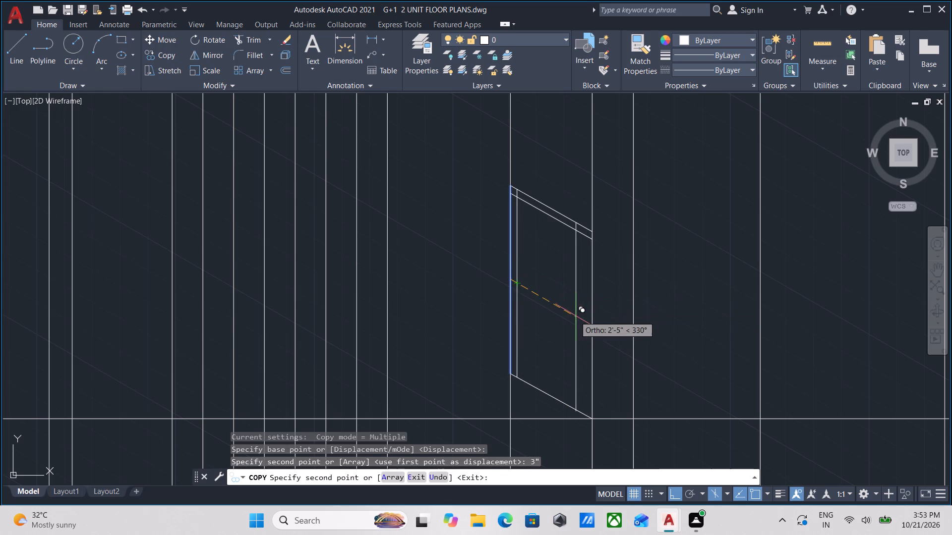
key("Escape")
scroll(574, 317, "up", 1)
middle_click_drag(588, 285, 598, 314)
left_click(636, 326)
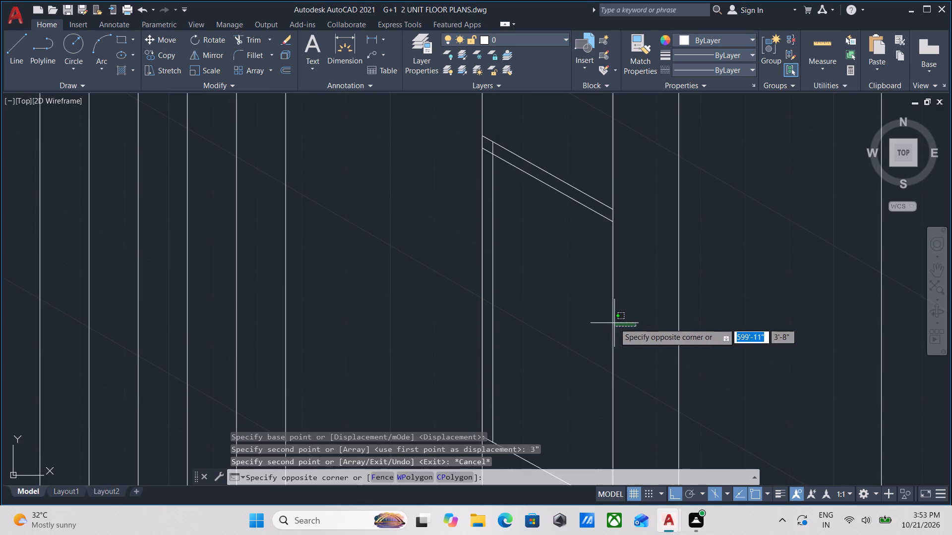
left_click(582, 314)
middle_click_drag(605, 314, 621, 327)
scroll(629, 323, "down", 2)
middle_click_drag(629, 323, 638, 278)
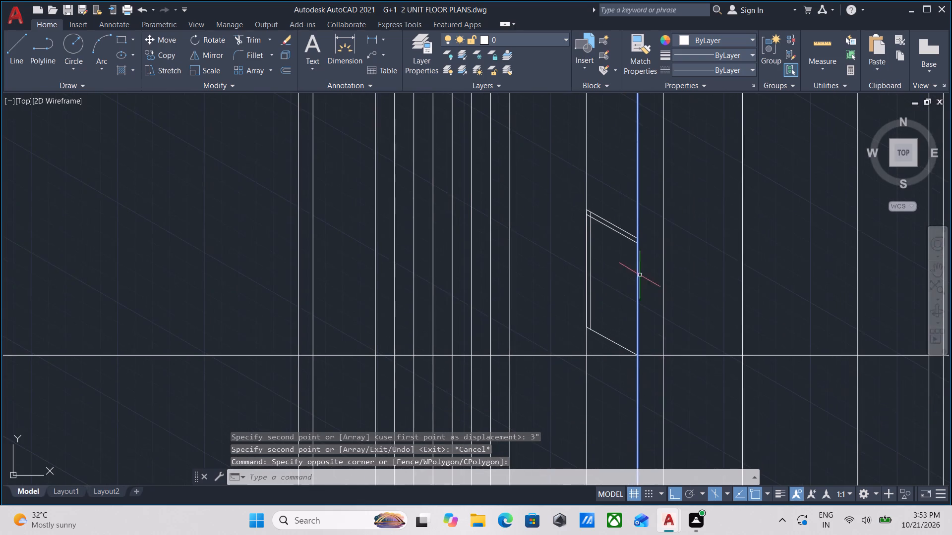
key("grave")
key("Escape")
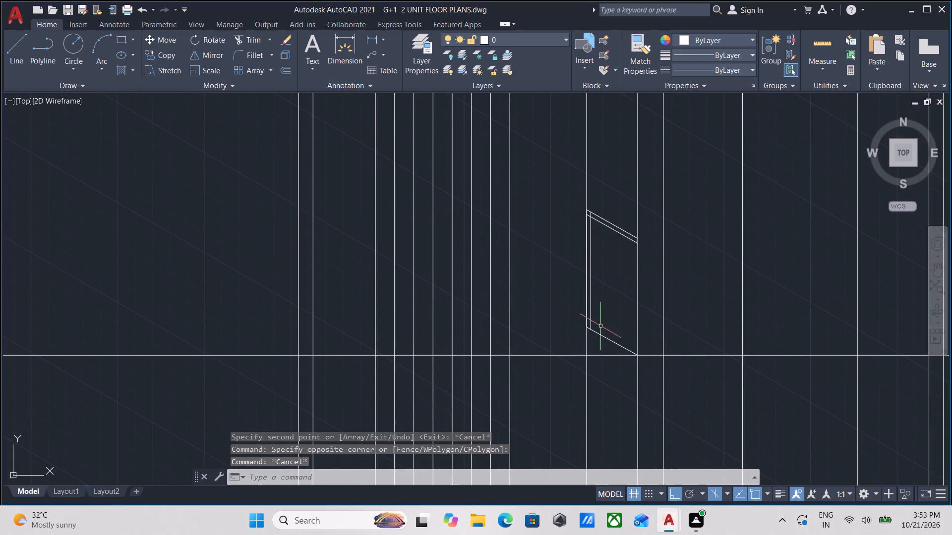
Mirror the inner vertical side-frame line about an axis through the midpoint of the door leaf's slanted bottom edge, keeping the original.
scroll(595, 334, "up", 2)
left_click(594, 304)
left_click(577, 275)
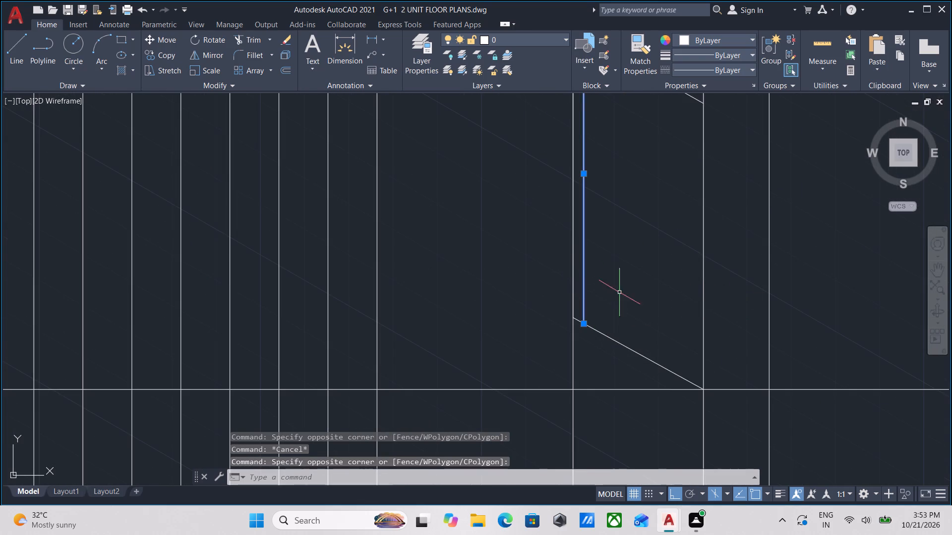
middle_click_drag(623, 295, 637, 312)
type("MI")
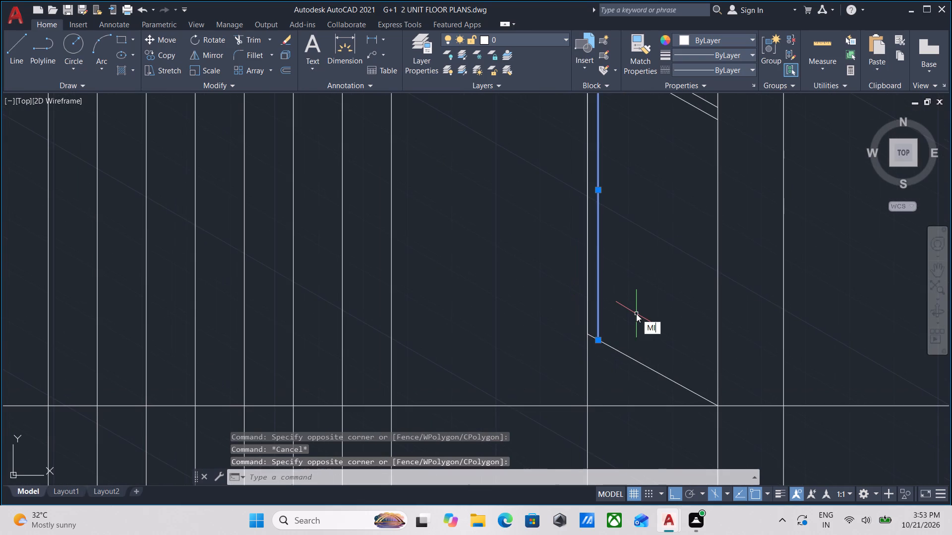
key("Return")
left_click(652, 371)
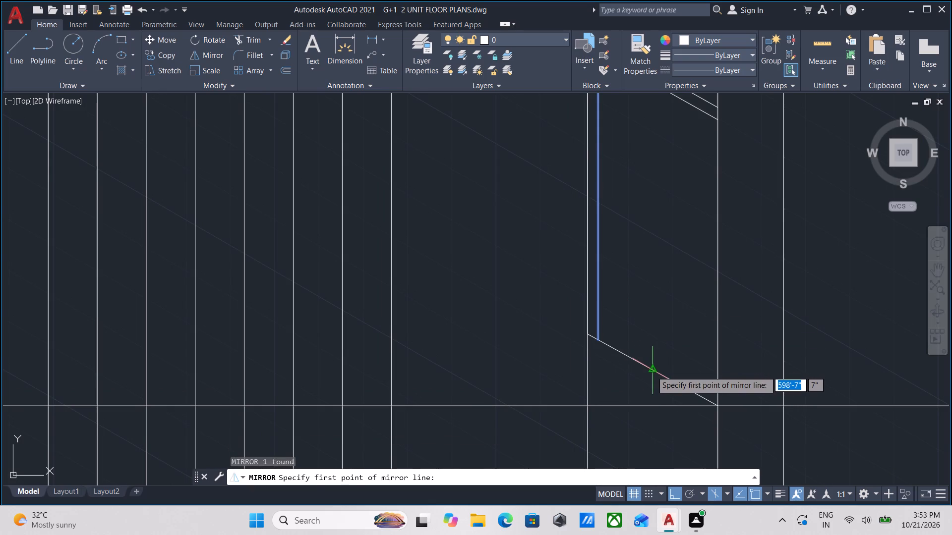
scroll(623, 396, "down", 2)
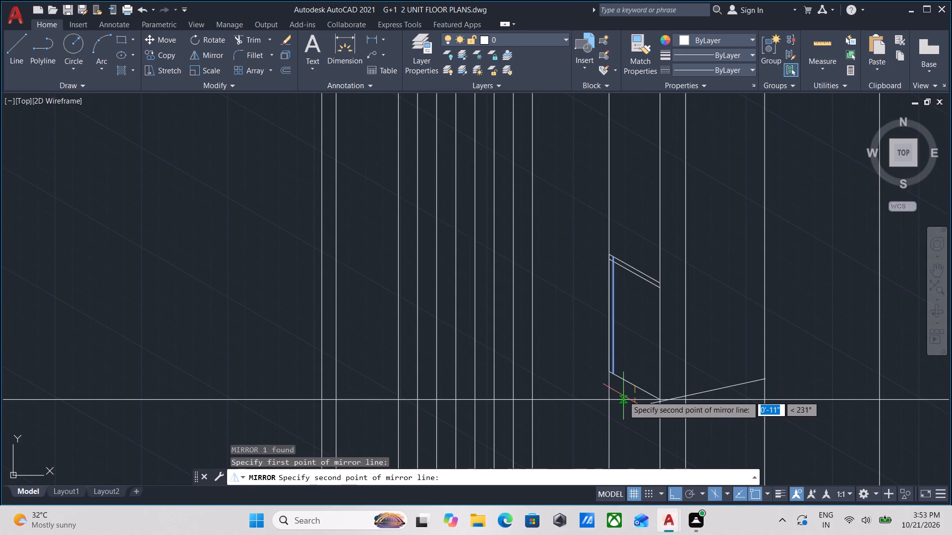
left_click(623, 396)
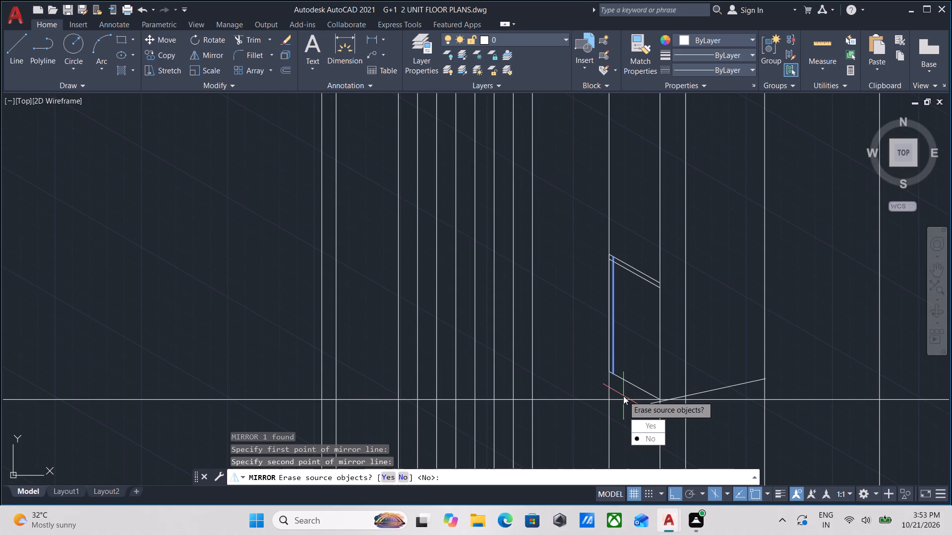
left_click_drag(646, 439, 623, 396)
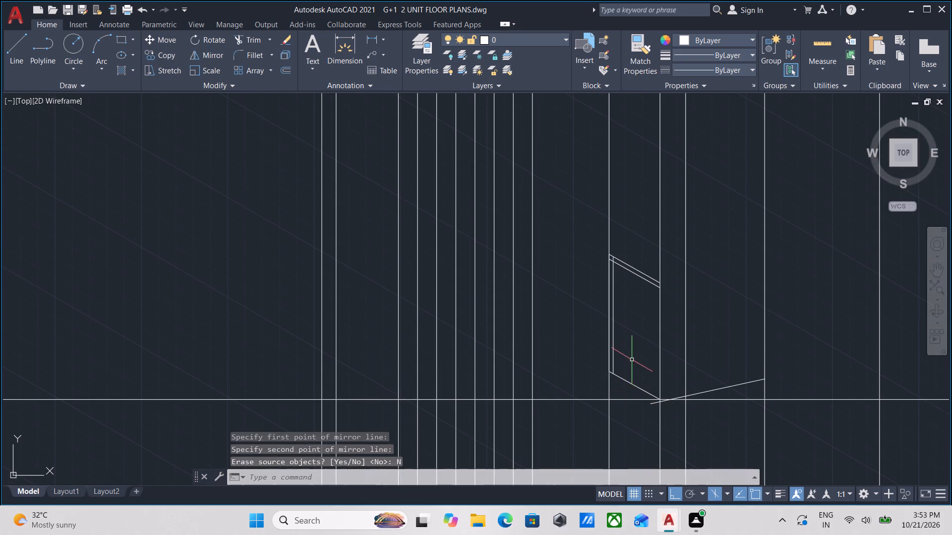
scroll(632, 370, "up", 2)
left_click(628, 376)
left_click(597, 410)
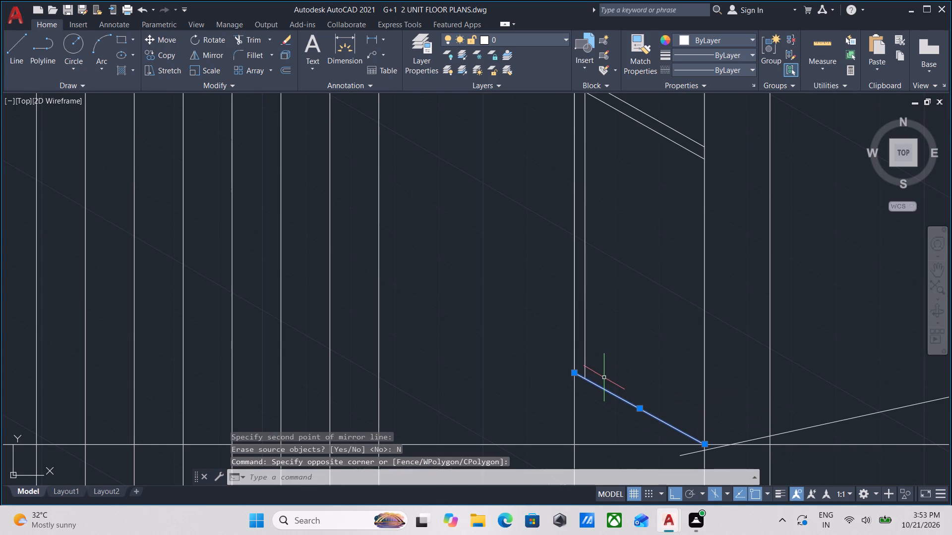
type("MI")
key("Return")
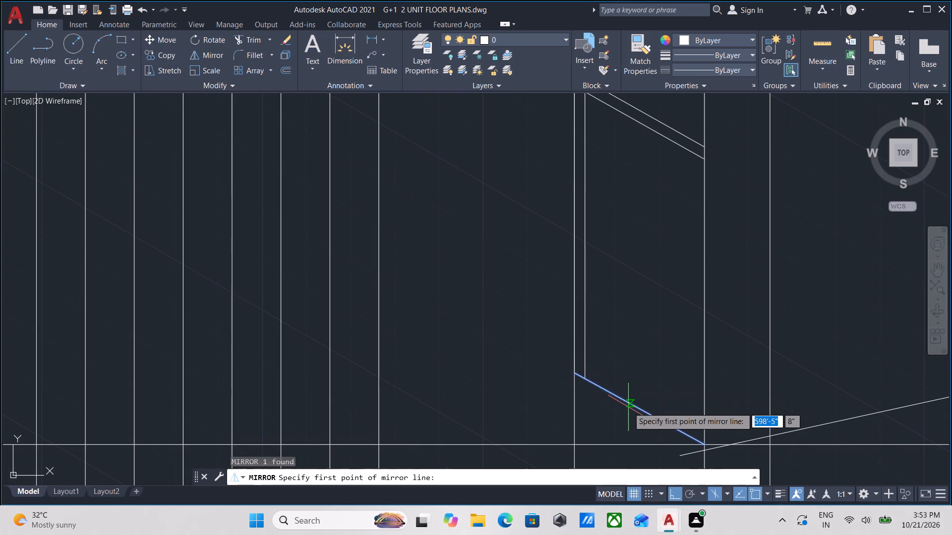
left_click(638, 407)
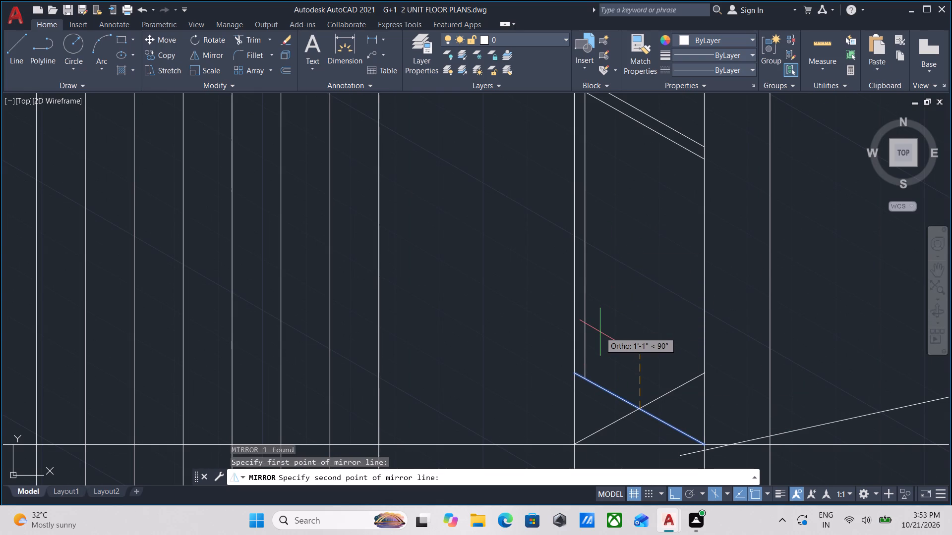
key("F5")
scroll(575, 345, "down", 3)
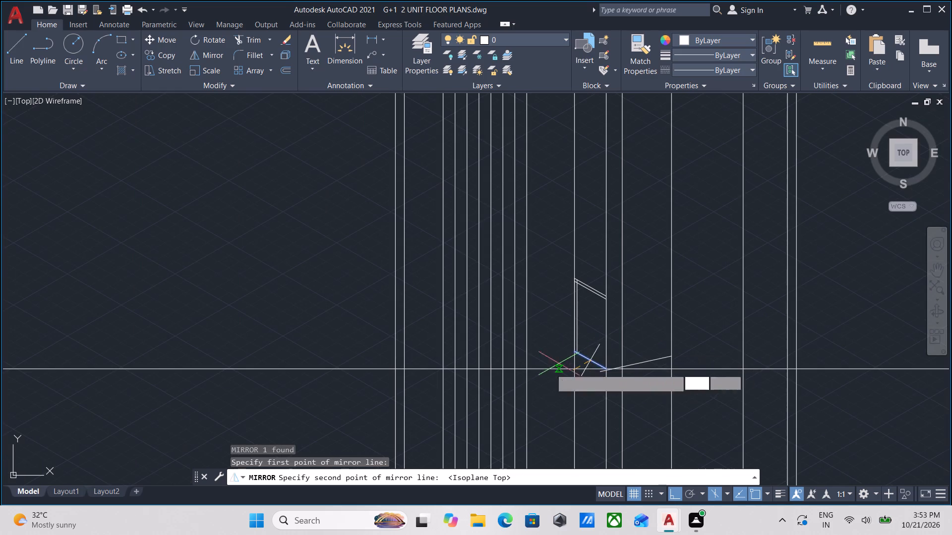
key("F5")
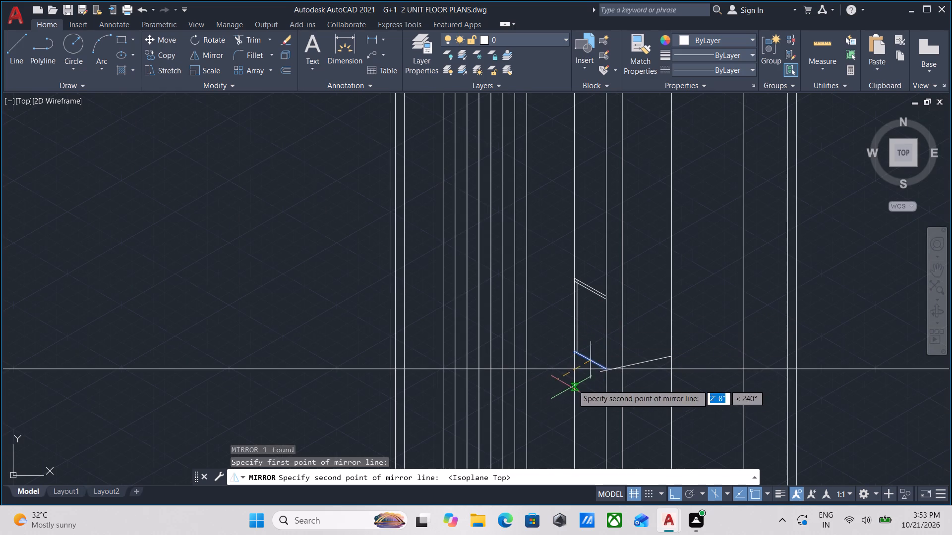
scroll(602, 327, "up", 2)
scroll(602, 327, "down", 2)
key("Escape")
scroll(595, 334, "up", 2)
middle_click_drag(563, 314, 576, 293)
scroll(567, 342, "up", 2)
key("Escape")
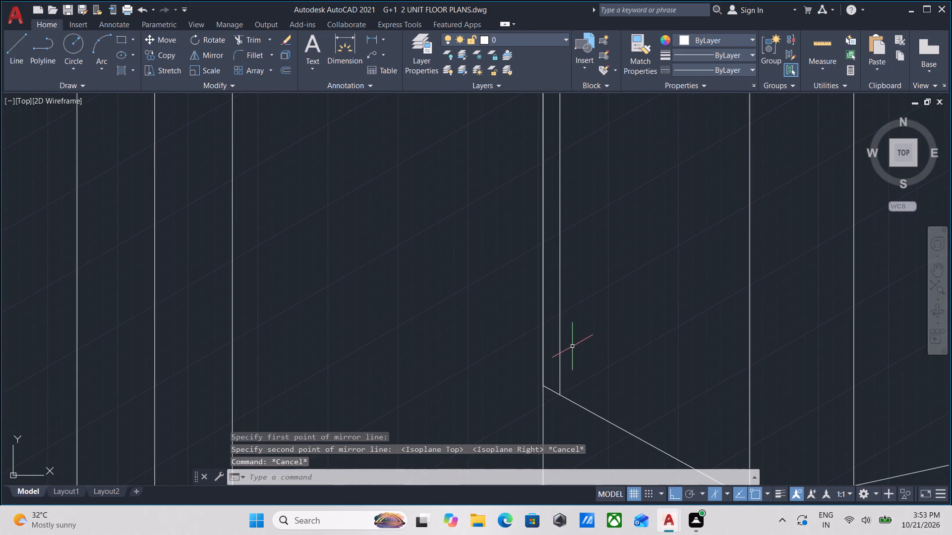
Trim the overlapping ends where the door's inner top and side frame lines cross, leaving a clean inner corner.
scroll(572, 346, "down", 1)
middle_click_drag(572, 346, 576, 368)
scroll(589, 338, "down", 1)
middle_click_drag(592, 339, 599, 363)
scroll(595, 264, "up", 2)
middle_click_drag(603, 274, 614, 306)
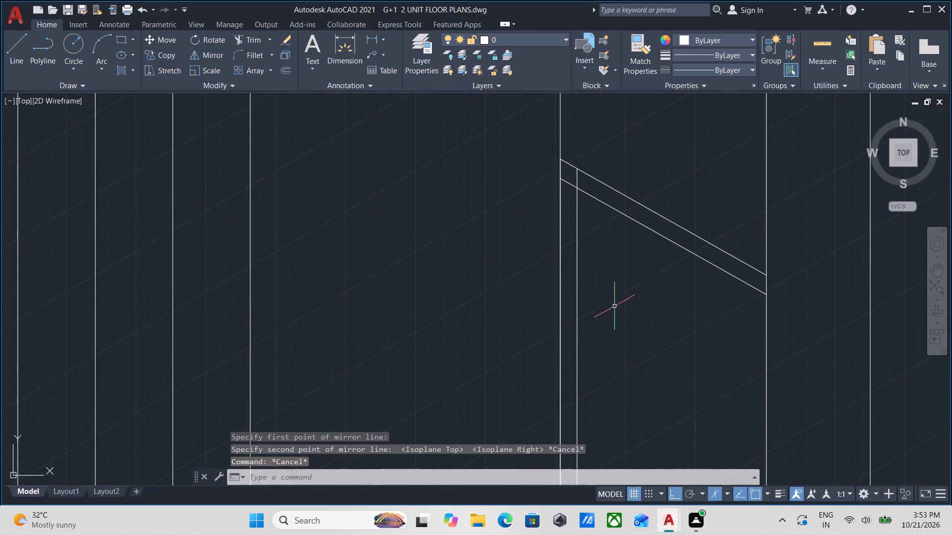
type("TR")
key("Return")
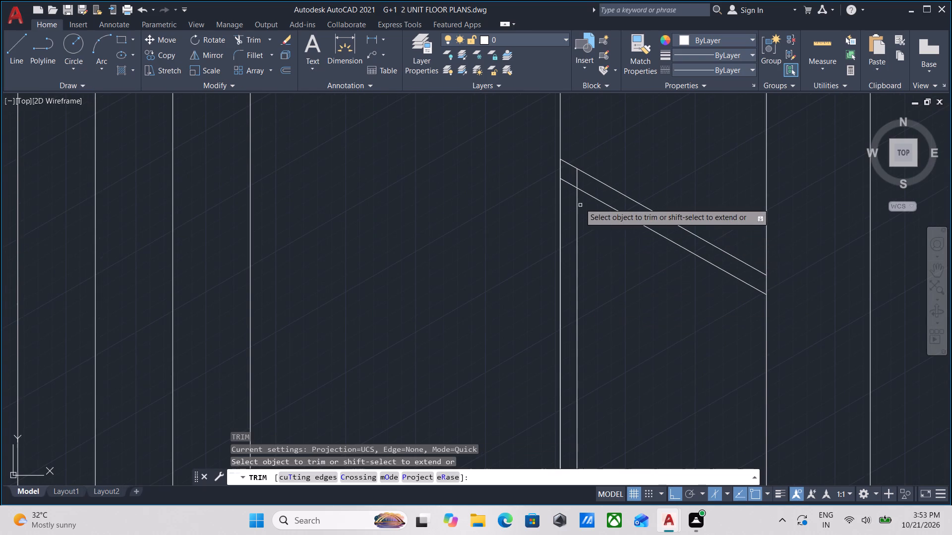
scroll(578, 194, "up", 2)
left_click(590, 165)
left_click(552, 149)
left_click(558, 154)
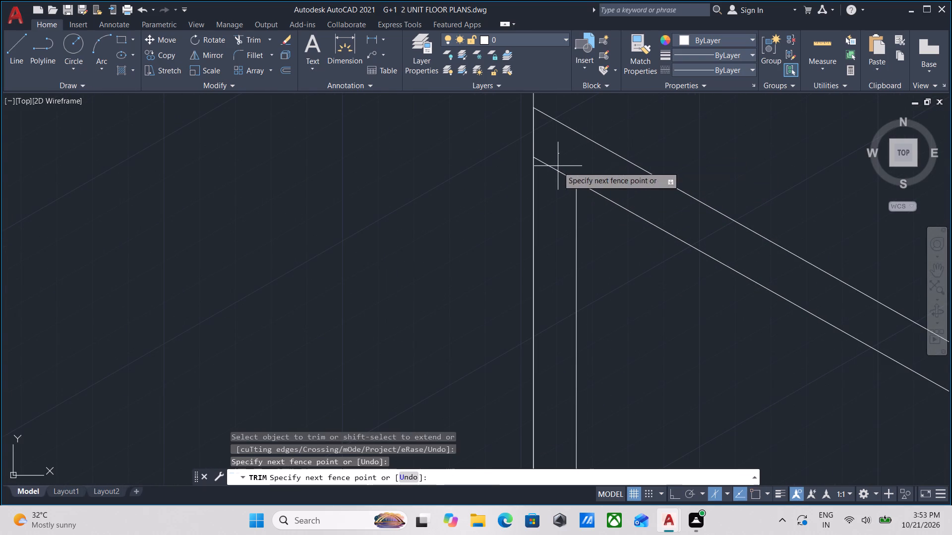
left_click(546, 204)
key("Escape")
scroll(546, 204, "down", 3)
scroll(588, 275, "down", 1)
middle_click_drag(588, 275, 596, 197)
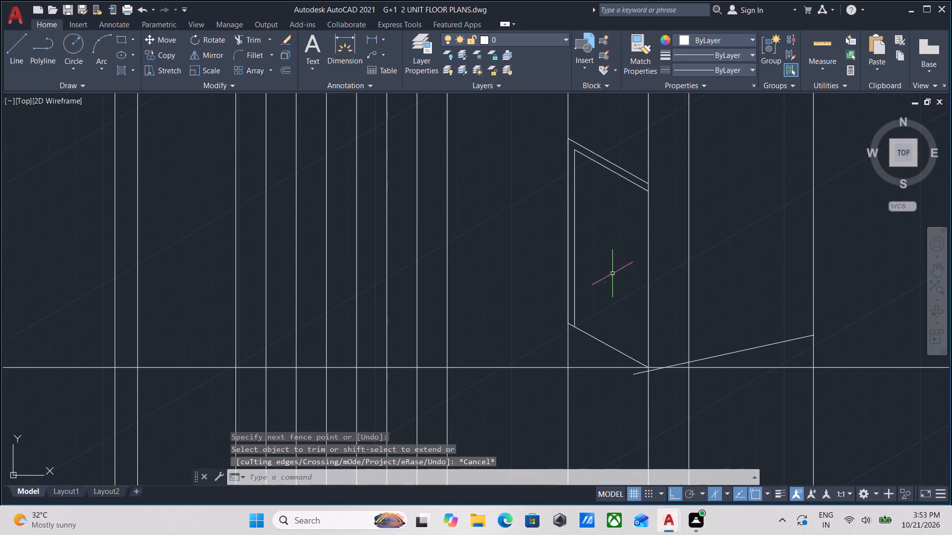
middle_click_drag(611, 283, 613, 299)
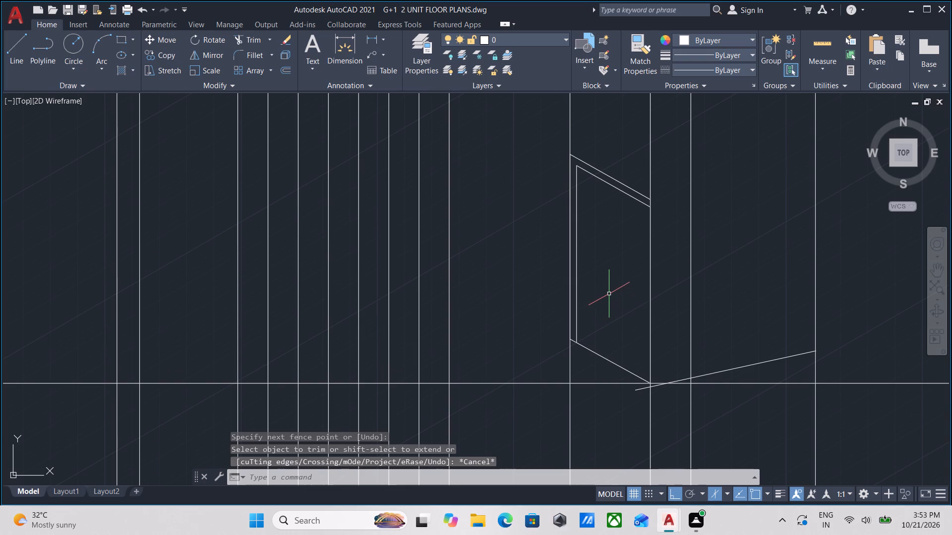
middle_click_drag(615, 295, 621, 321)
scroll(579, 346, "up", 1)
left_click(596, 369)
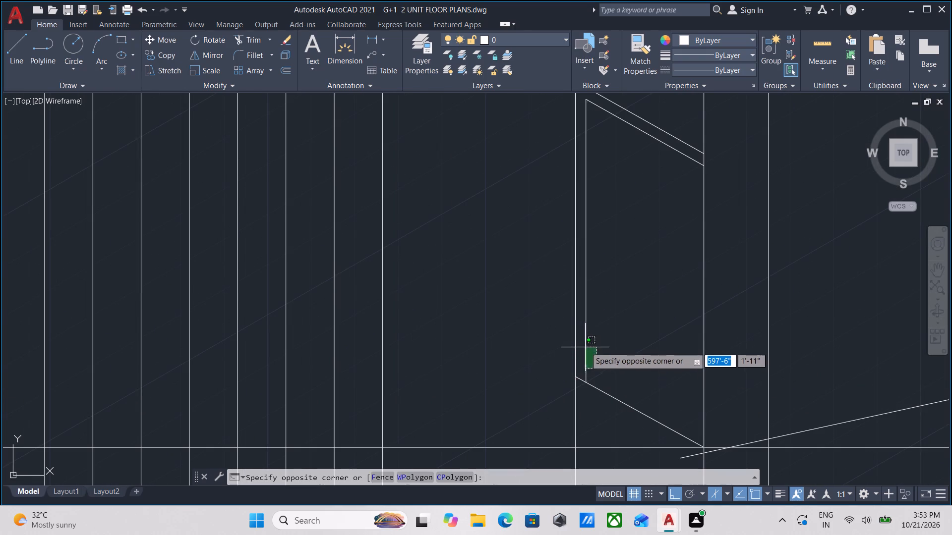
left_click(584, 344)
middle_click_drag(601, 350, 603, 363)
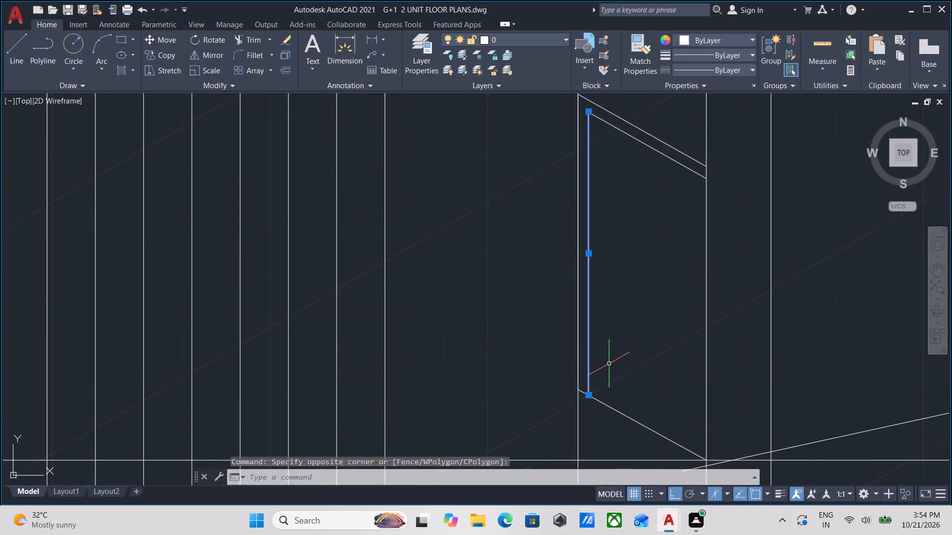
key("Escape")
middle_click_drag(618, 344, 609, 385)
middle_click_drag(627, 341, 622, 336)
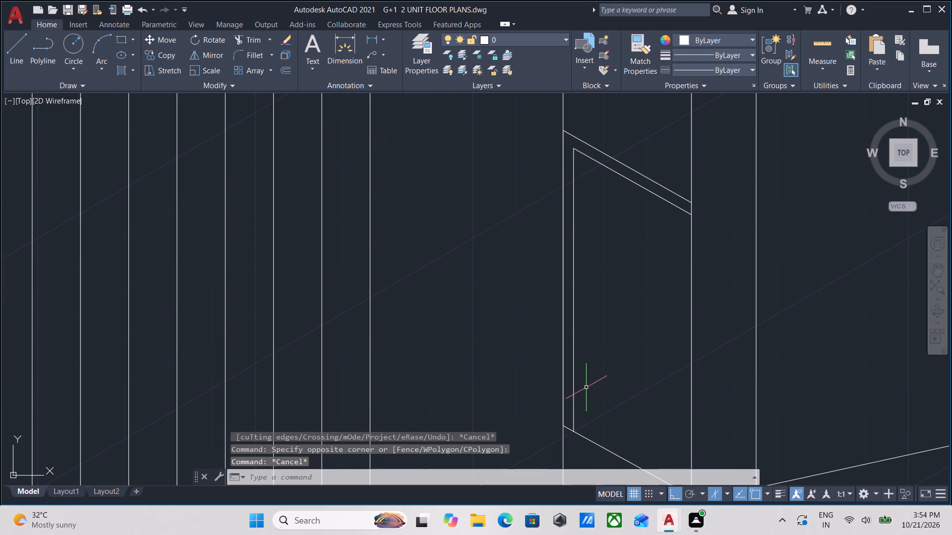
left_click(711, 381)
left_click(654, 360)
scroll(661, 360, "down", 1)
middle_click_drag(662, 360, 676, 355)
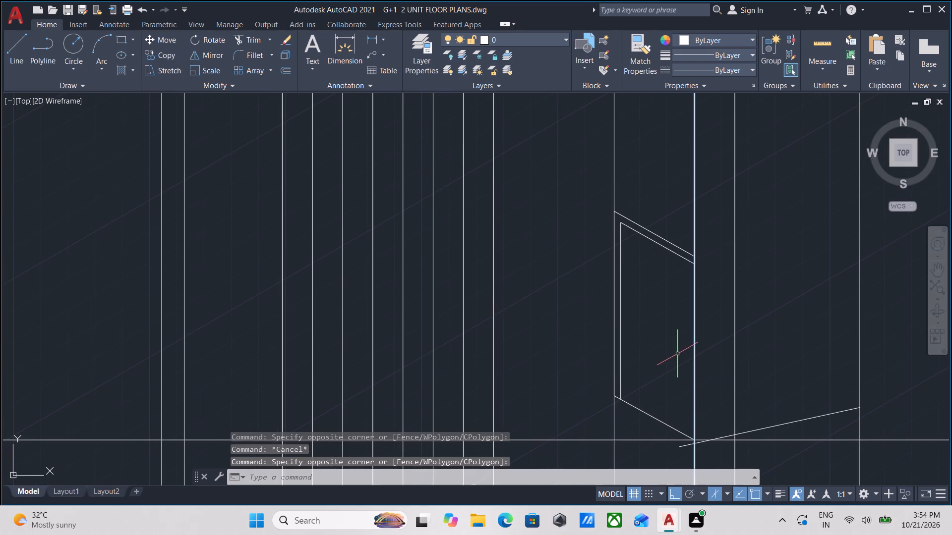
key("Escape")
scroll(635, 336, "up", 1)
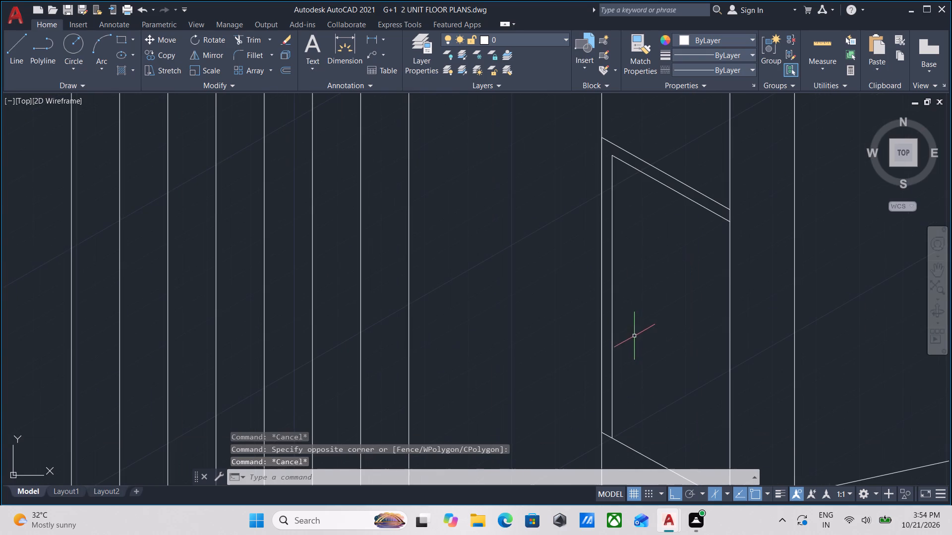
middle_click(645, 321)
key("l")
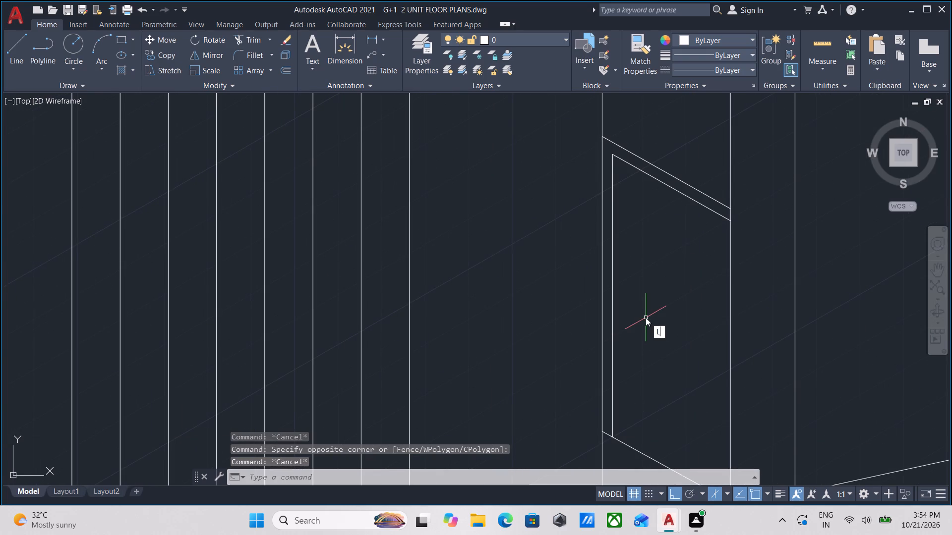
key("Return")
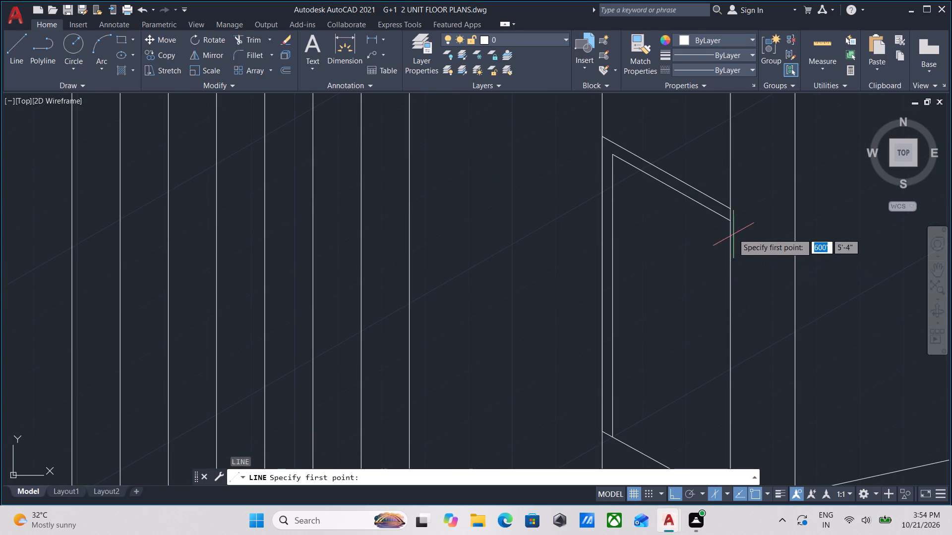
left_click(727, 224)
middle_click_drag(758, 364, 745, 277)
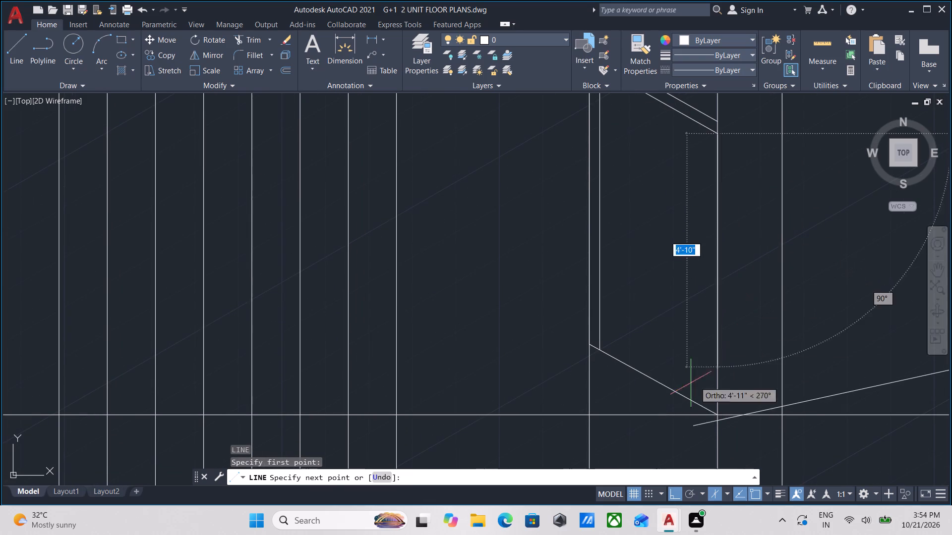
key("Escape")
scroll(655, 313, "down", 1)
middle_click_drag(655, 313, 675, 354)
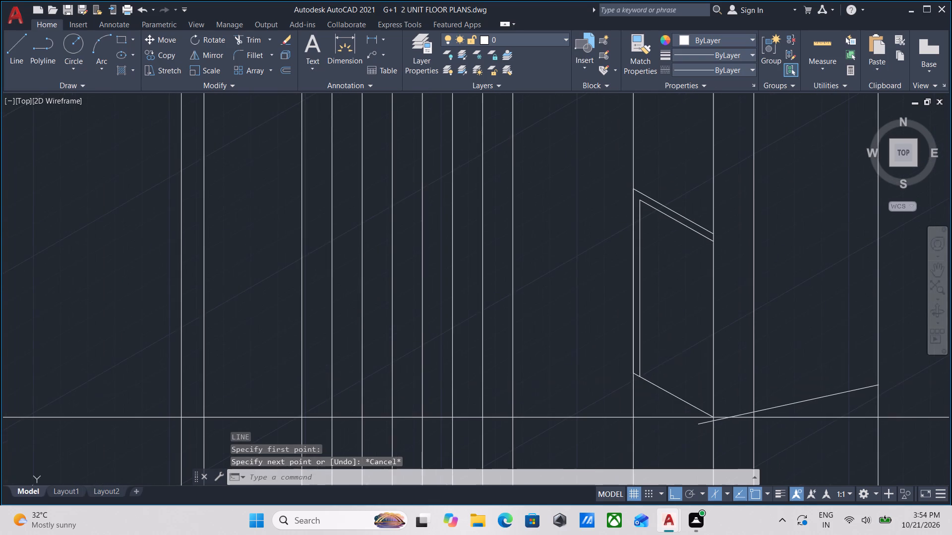
Switch the isometric drawing plane to Left.
middle_click_drag(646, 370, 665, 358)
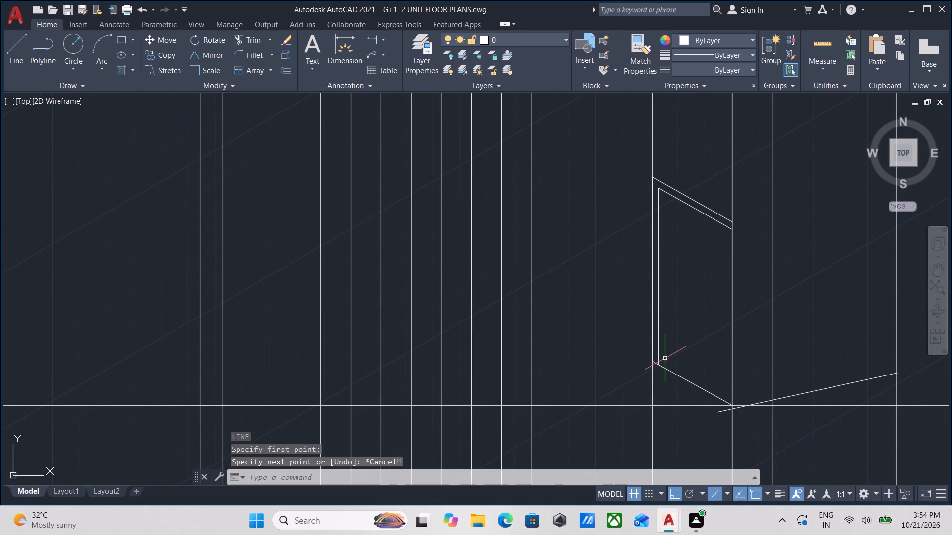
key("F5")
scroll(685, 340, "down", 1)
middle_click_drag(685, 340, 695, 359)
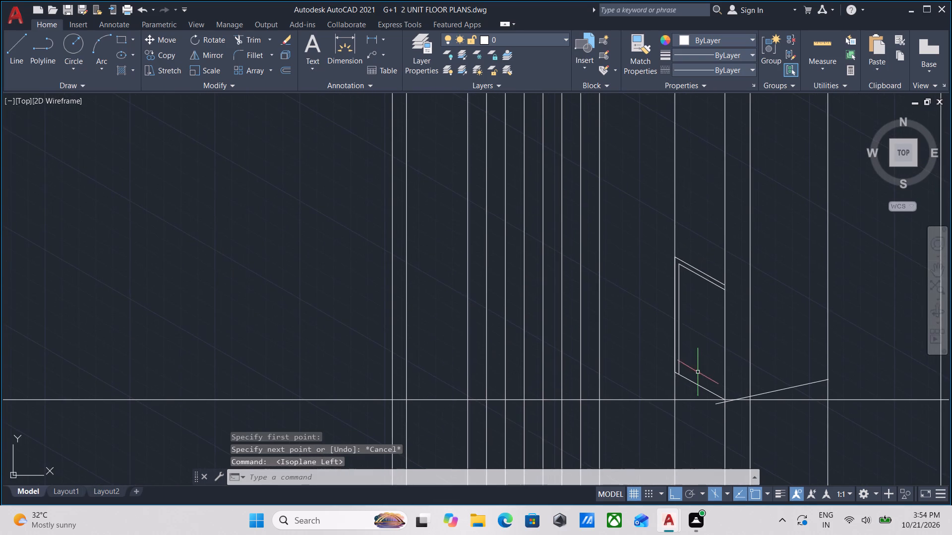
middle_click_drag(699, 374, 701, 352)
scroll(708, 357, "up", 2)
scroll(650, 346, "up", 1)
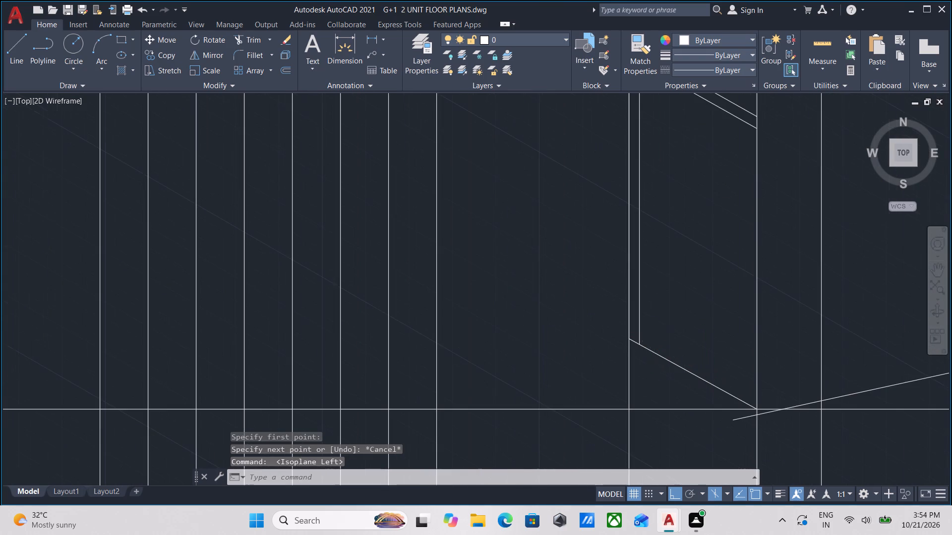
scroll(650, 346, "up", 1)
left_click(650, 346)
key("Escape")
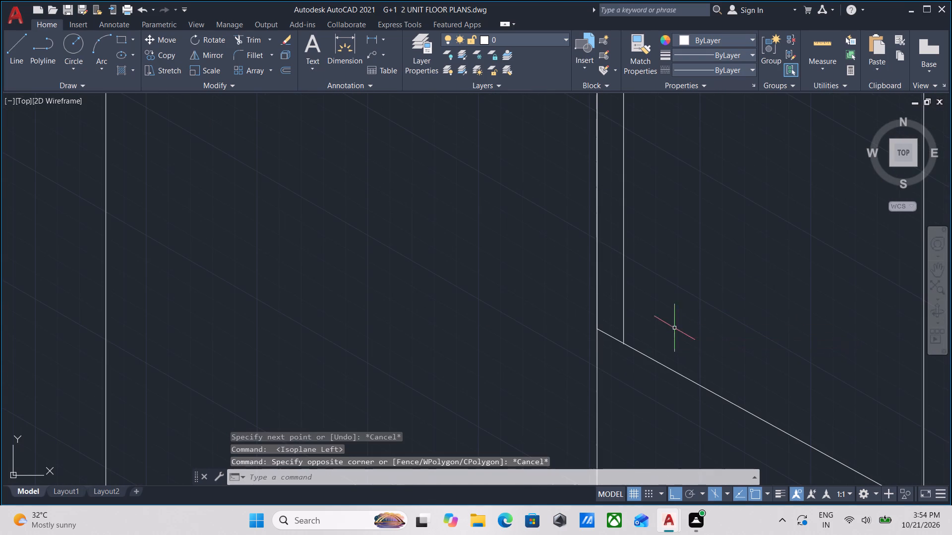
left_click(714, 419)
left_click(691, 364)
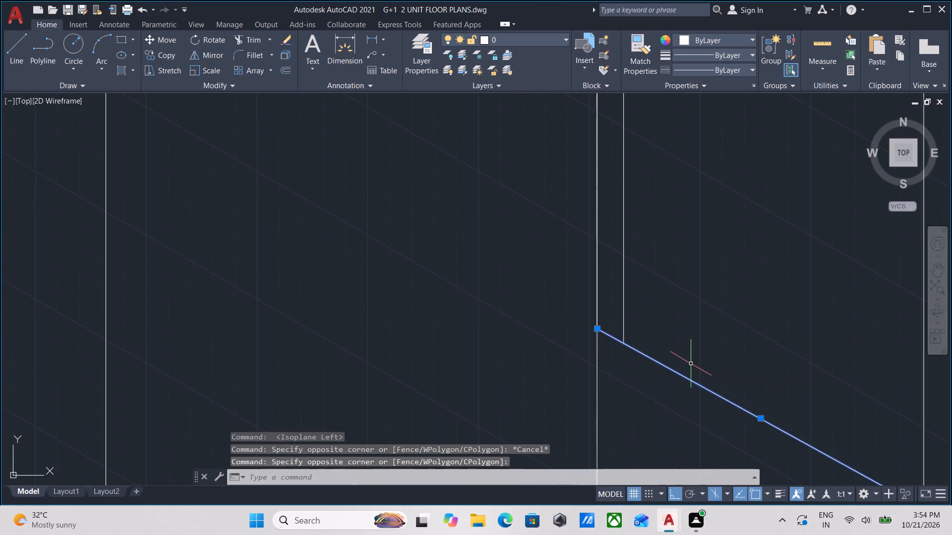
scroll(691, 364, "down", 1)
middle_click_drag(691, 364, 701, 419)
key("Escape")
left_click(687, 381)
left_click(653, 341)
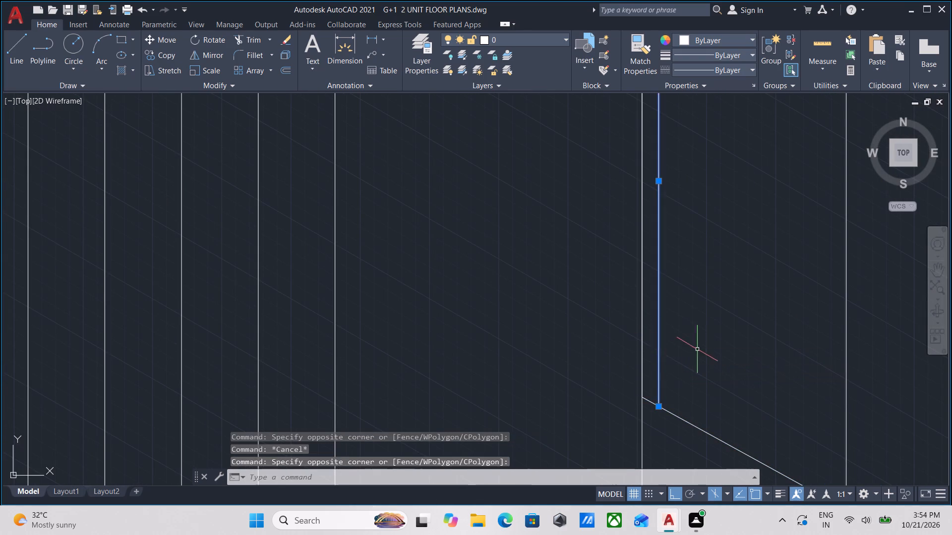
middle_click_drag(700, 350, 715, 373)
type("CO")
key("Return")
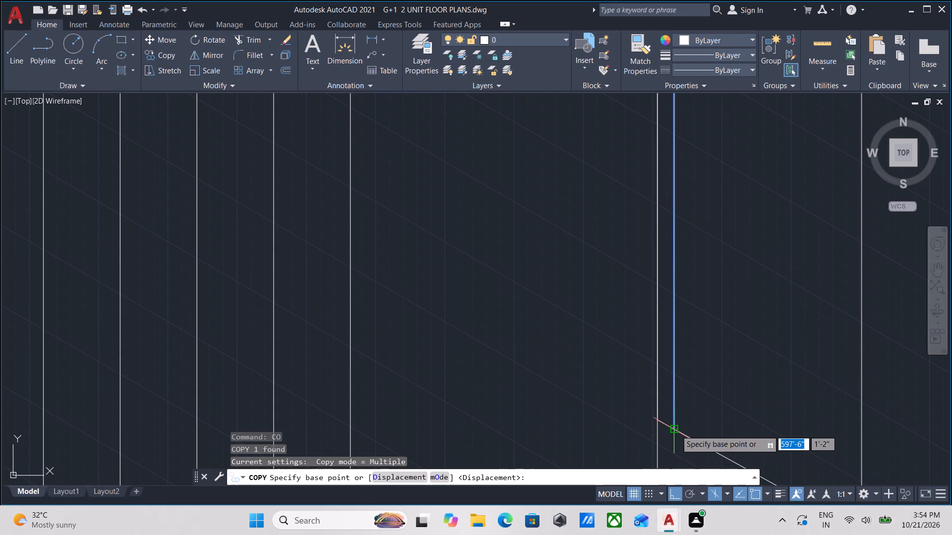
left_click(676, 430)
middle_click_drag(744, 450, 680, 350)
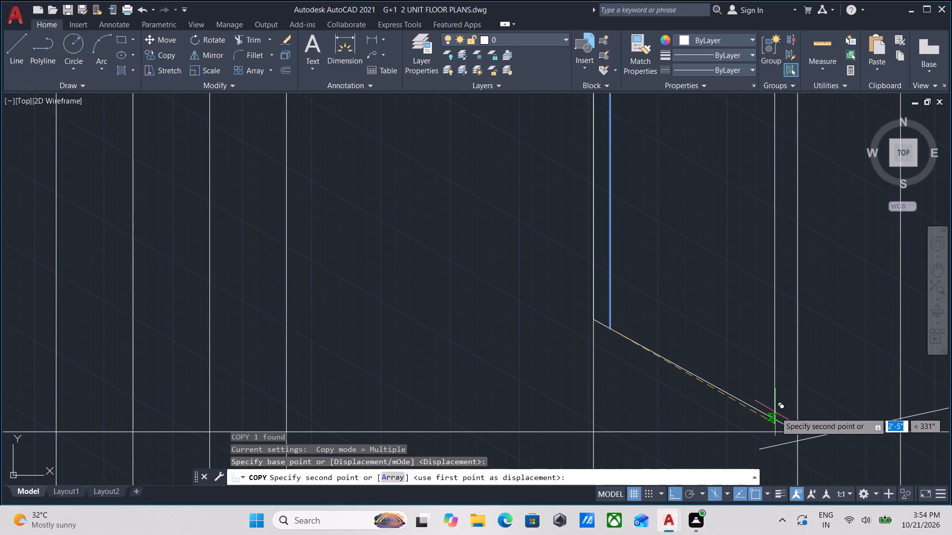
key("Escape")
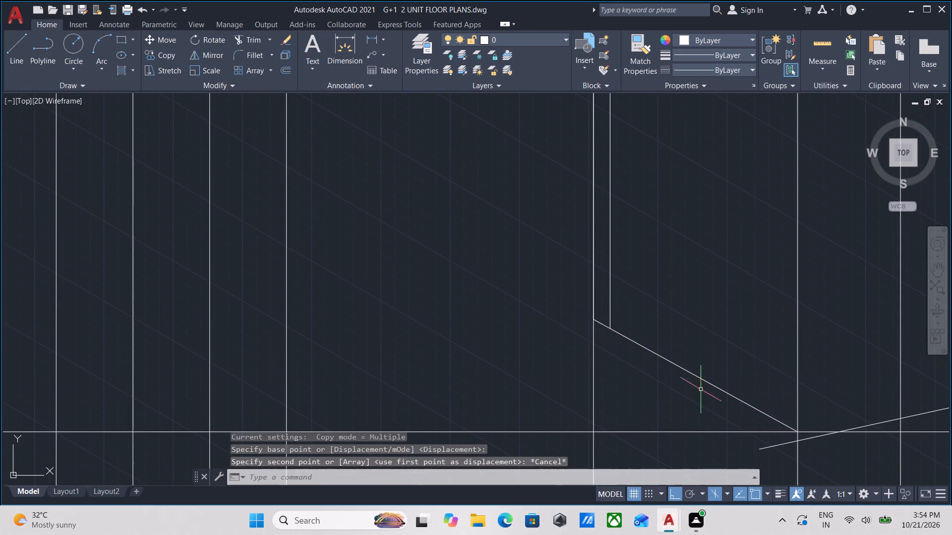
Copy the door leaf's inner vertical side-frame line along the slant to just inside the leaf's opposite vertical edge.
middle_click_drag(701, 389, 751, 430)
scroll(658, 371, "up", 1)
left_click(692, 354)
left_click(651, 313)
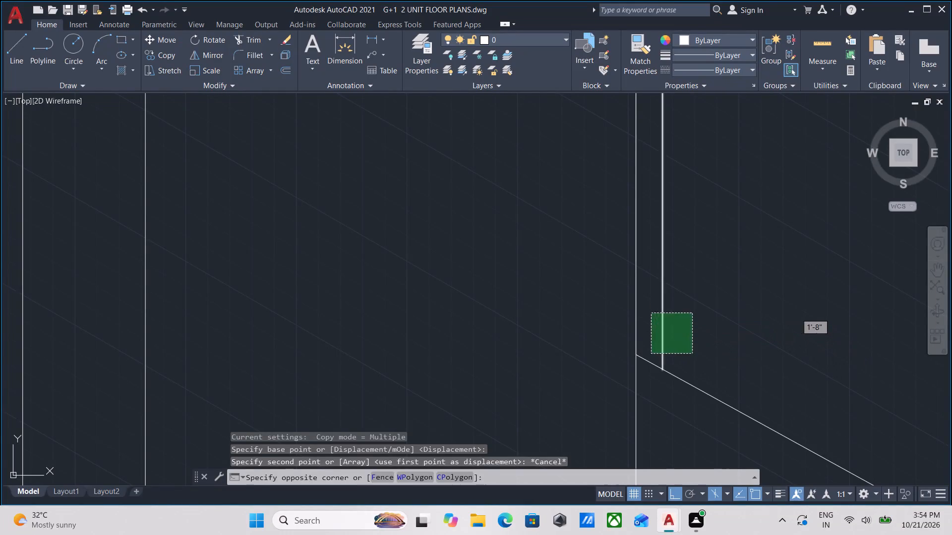
middle_click_drag(682, 337, 694, 351)
scroll(688, 344, "down", 1)
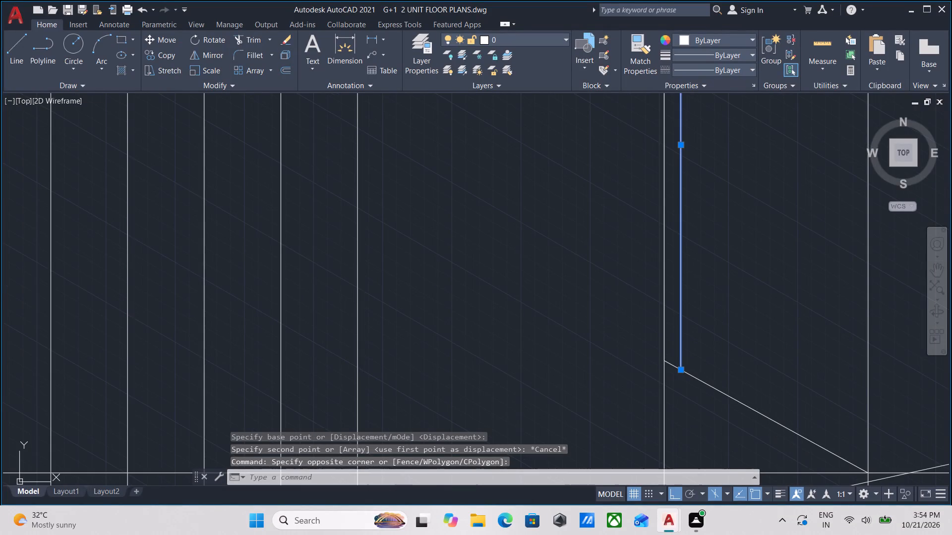
type("CO")
key("Return")
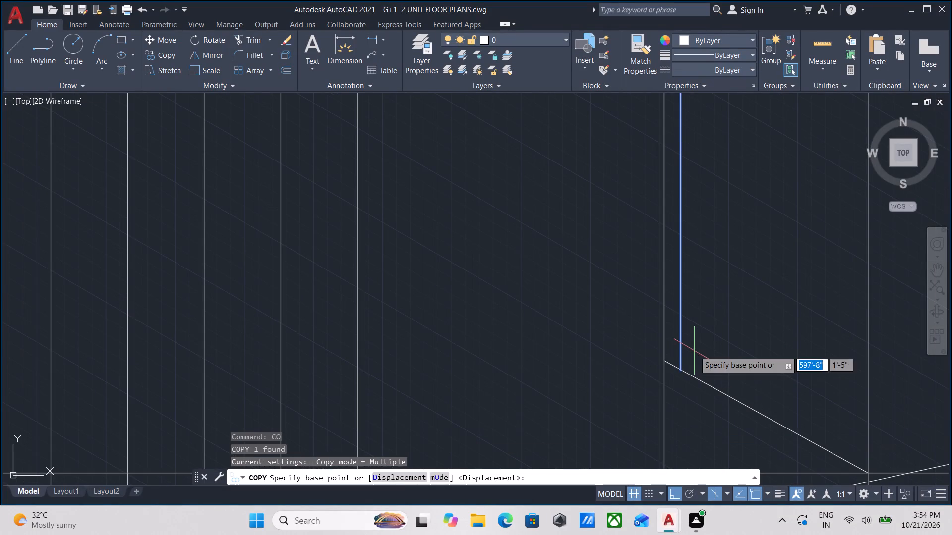
left_click(680, 370)
middle_click_drag(719, 386, 653, 319)
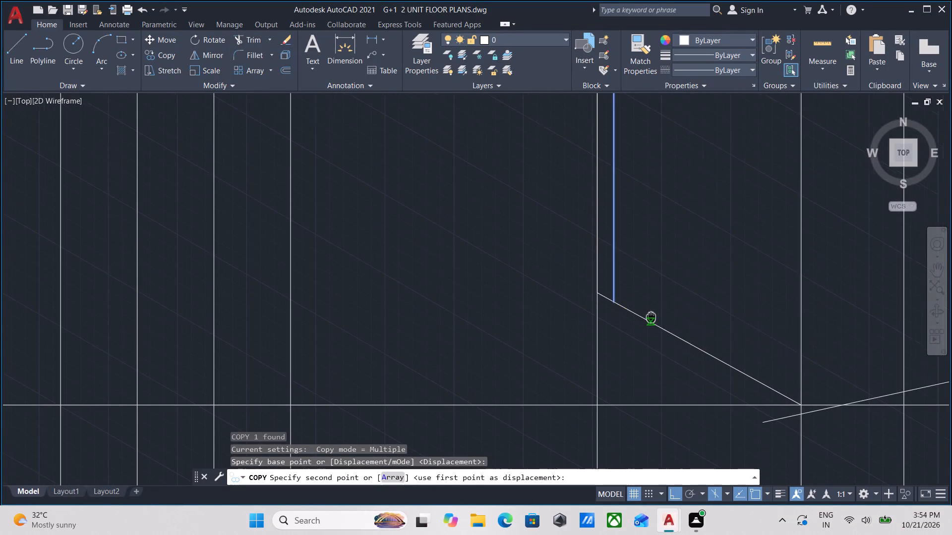
scroll(779, 381, "down", 1)
left_click(779, 381)
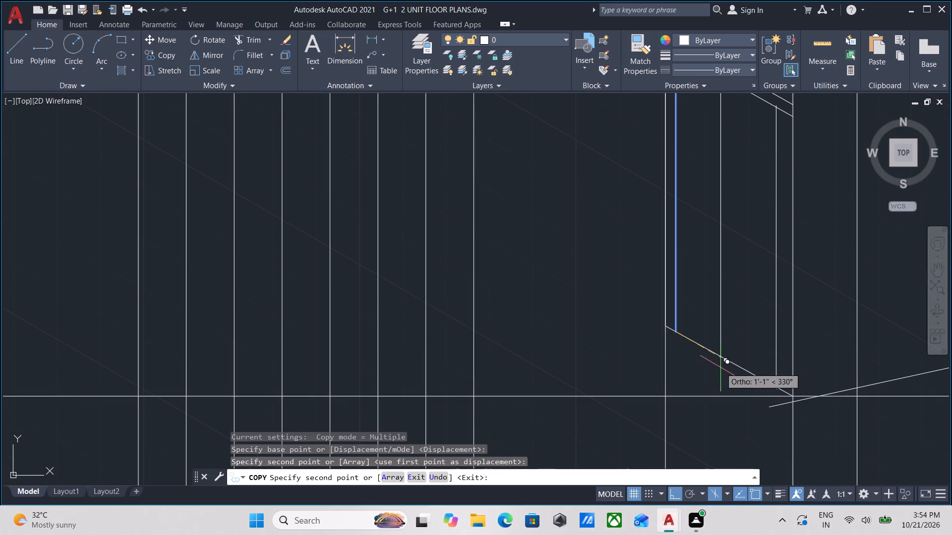
key("Escape")
Trim the overlapping ends where the copied side-frame line crosses the door's inner top frame line, leaving a clean corner.
scroll(730, 361, "down", 1)
middle_click_drag(733, 369, 743, 401)
scroll(765, 375, "up", 1)
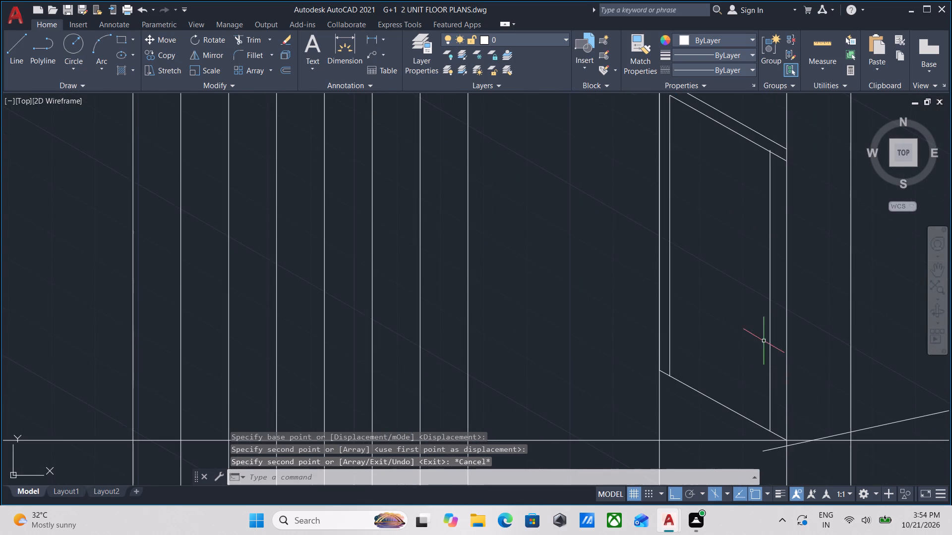
middle_click_drag(764, 341, 748, 390)
middle_click_drag(767, 287, 757, 351)
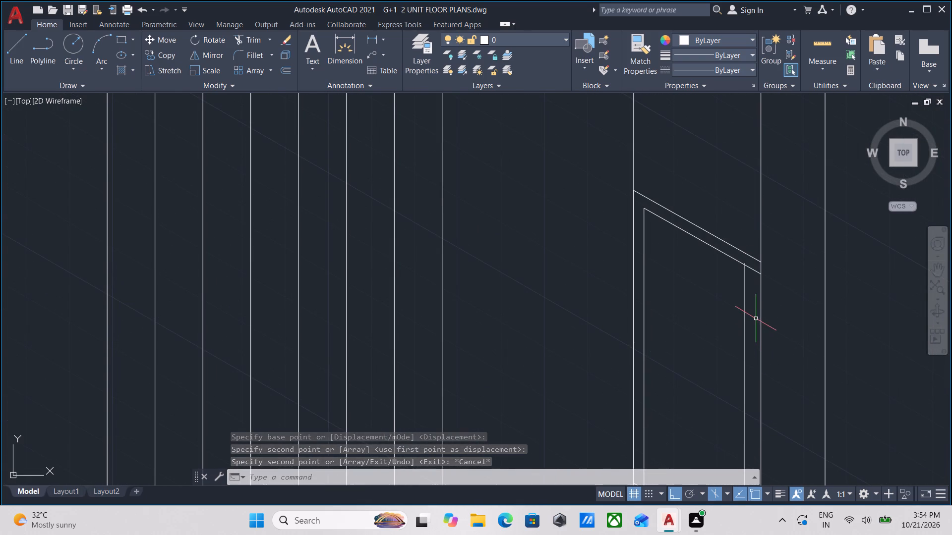
type("TR")
key("Return")
scroll(748, 295, "up", 2)
left_click(750, 266)
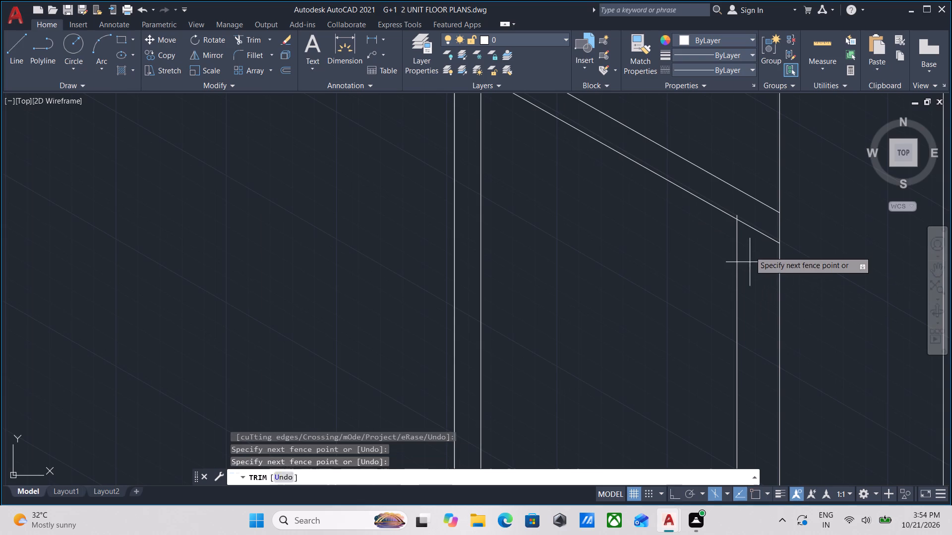
left_click(753, 220)
scroll(744, 220, "up", 5)
left_click(679, 205)
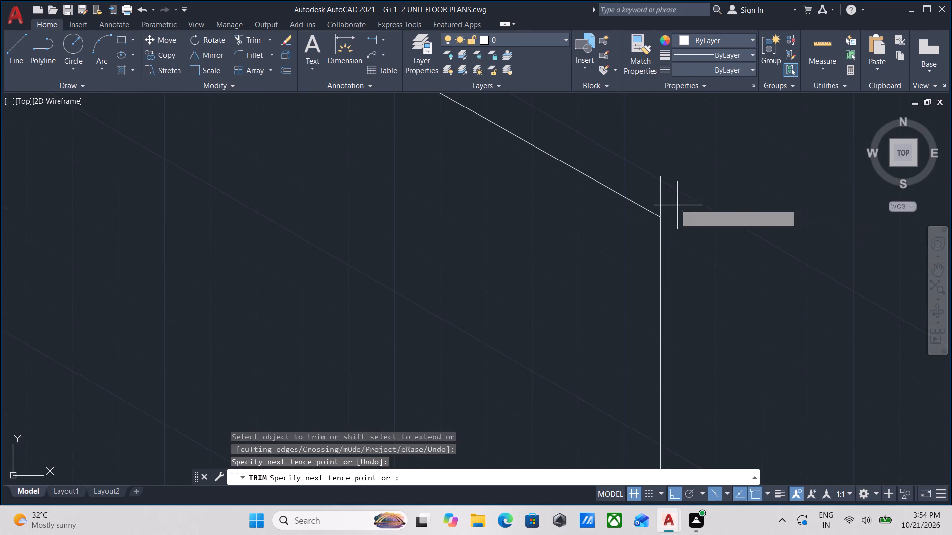
left_click(634, 190)
key("Escape")
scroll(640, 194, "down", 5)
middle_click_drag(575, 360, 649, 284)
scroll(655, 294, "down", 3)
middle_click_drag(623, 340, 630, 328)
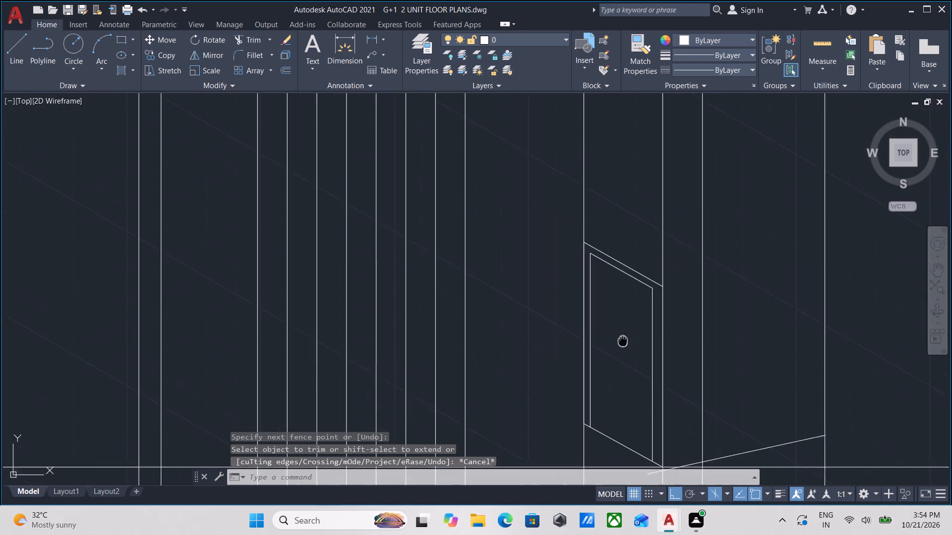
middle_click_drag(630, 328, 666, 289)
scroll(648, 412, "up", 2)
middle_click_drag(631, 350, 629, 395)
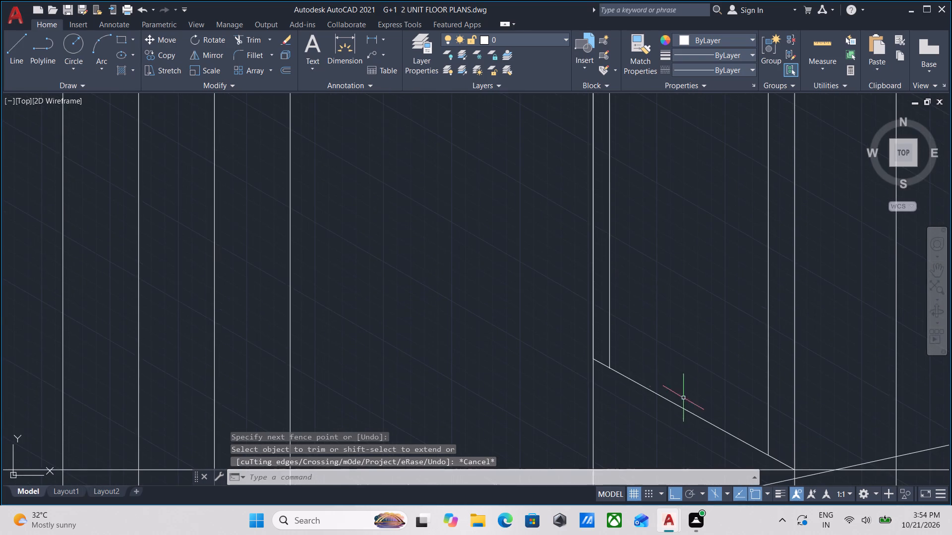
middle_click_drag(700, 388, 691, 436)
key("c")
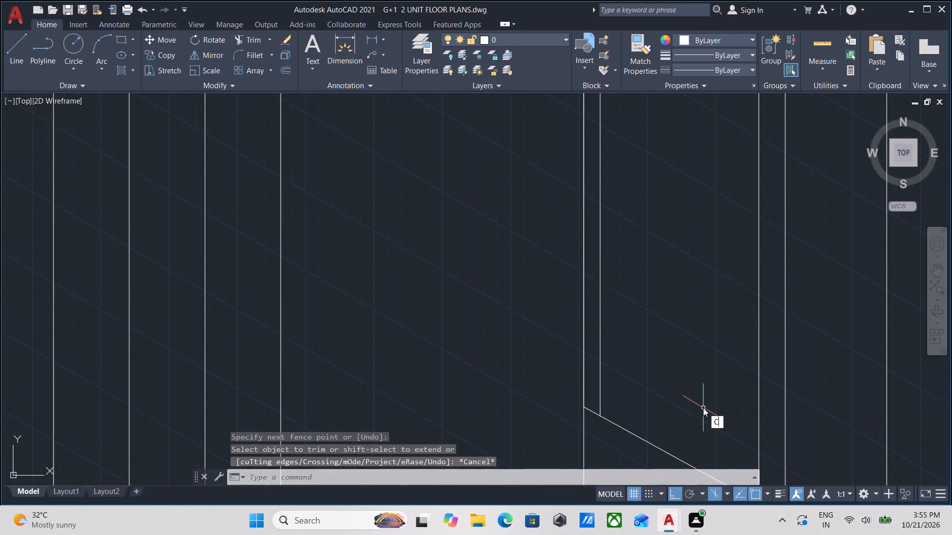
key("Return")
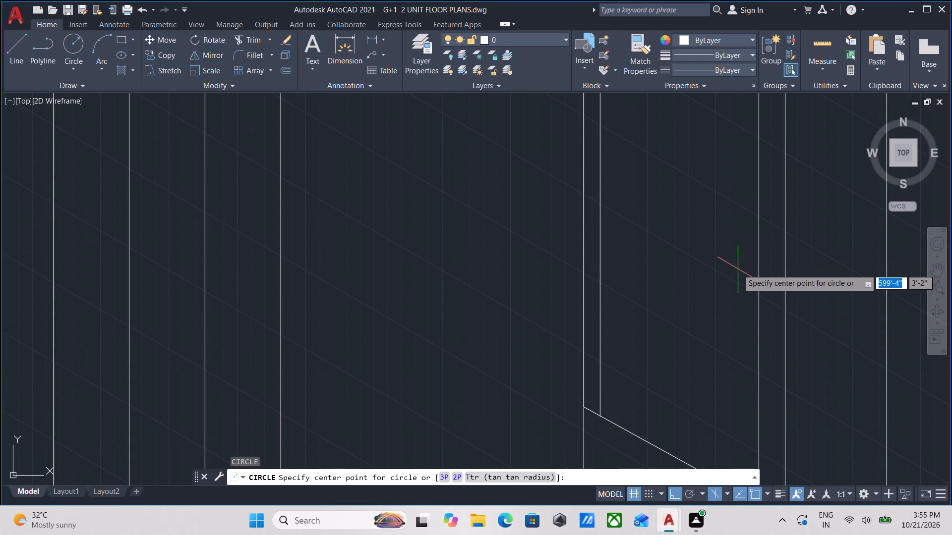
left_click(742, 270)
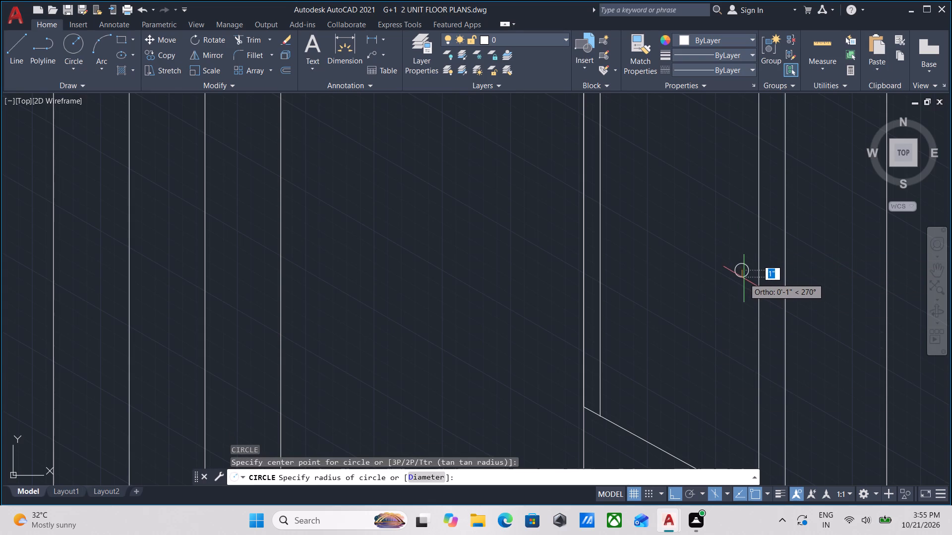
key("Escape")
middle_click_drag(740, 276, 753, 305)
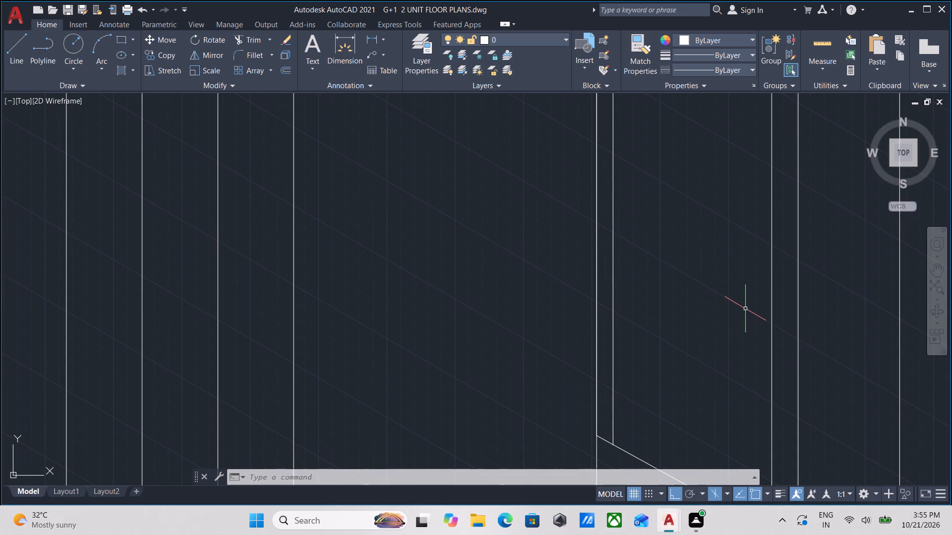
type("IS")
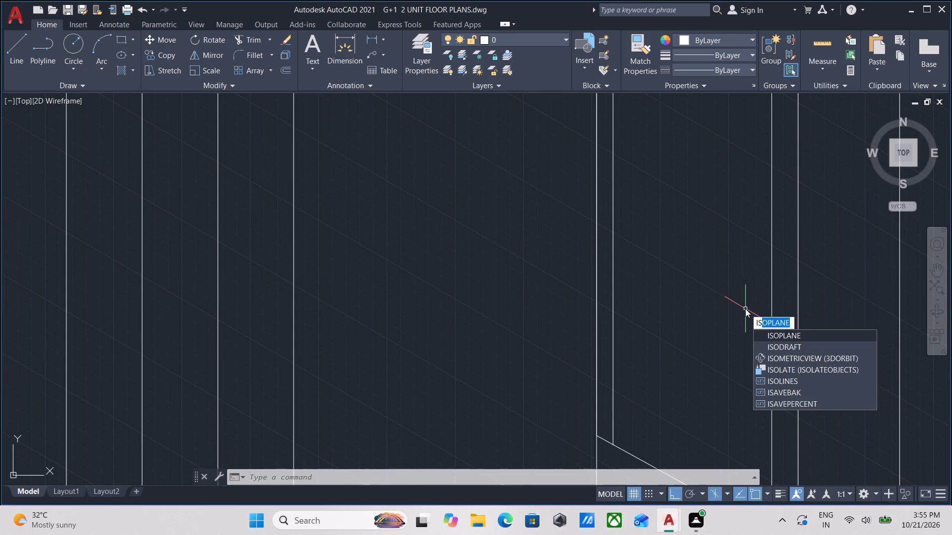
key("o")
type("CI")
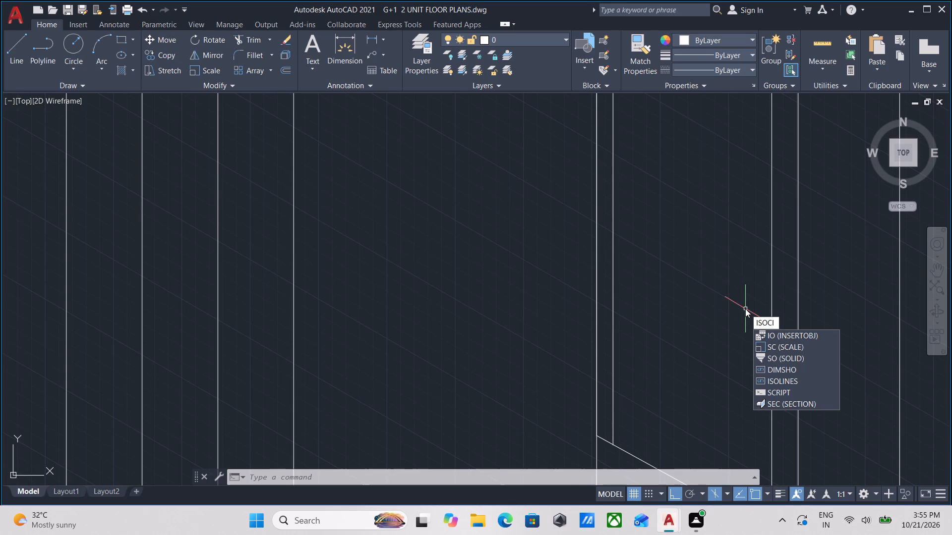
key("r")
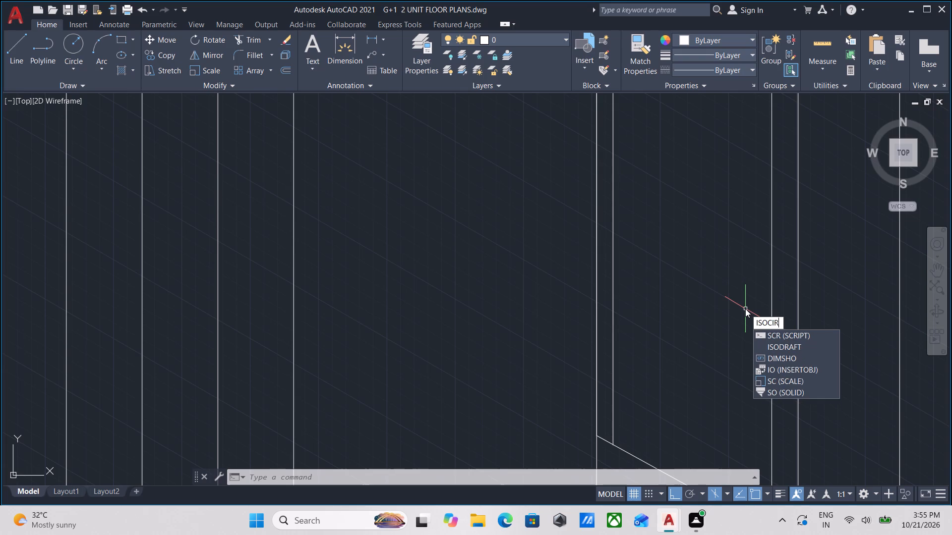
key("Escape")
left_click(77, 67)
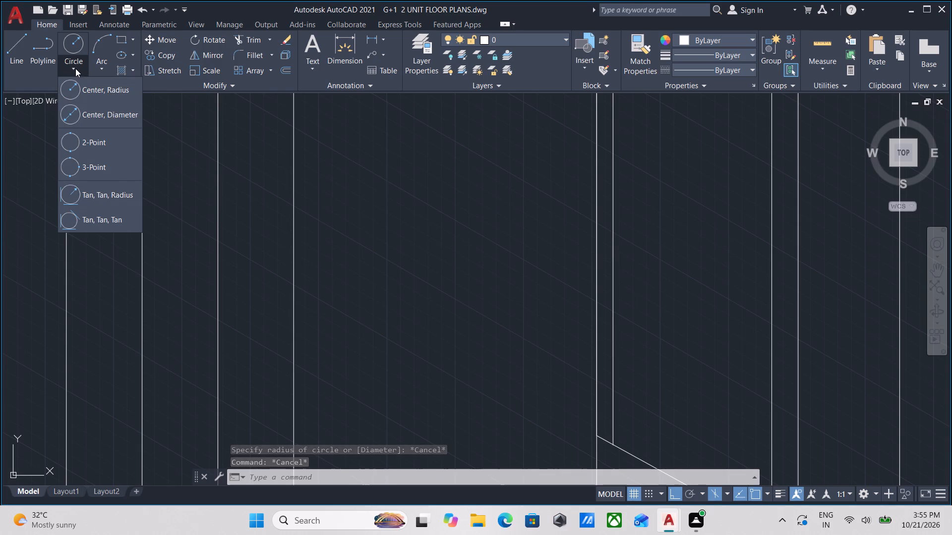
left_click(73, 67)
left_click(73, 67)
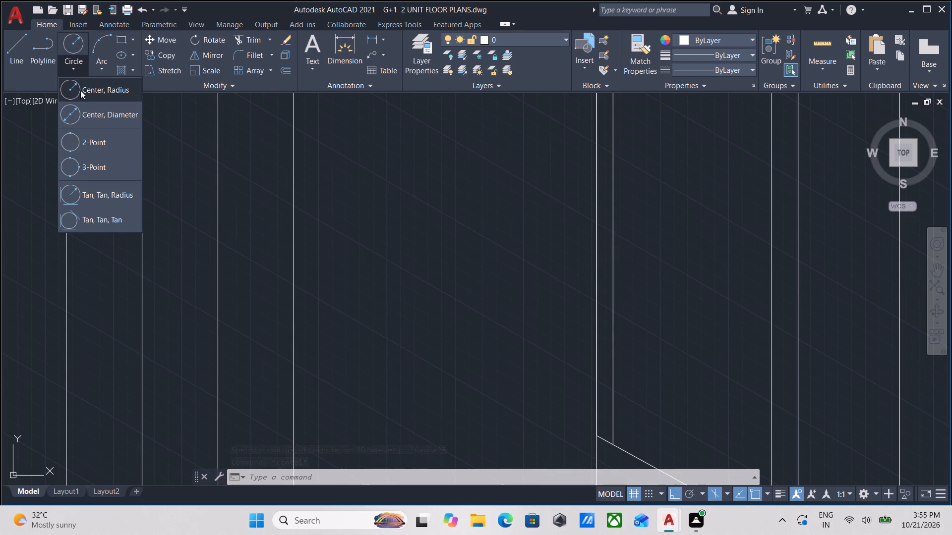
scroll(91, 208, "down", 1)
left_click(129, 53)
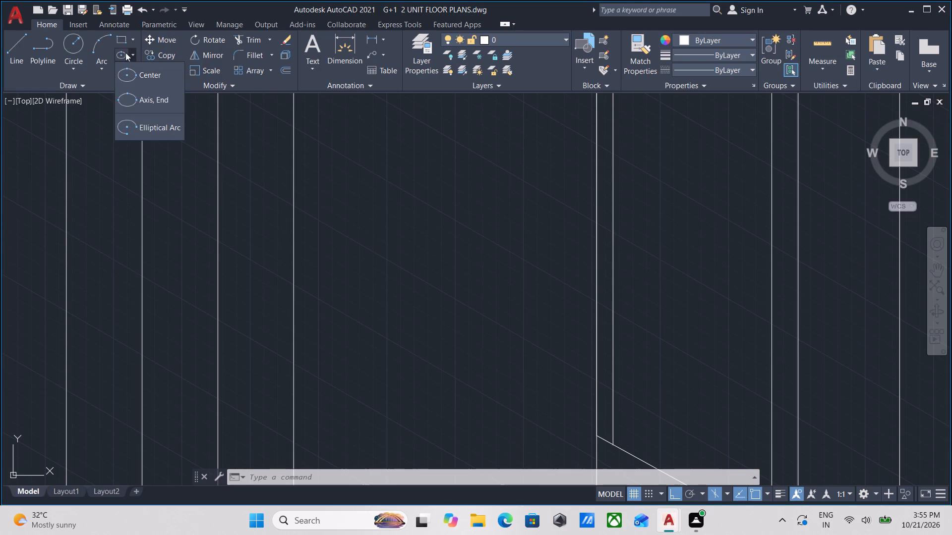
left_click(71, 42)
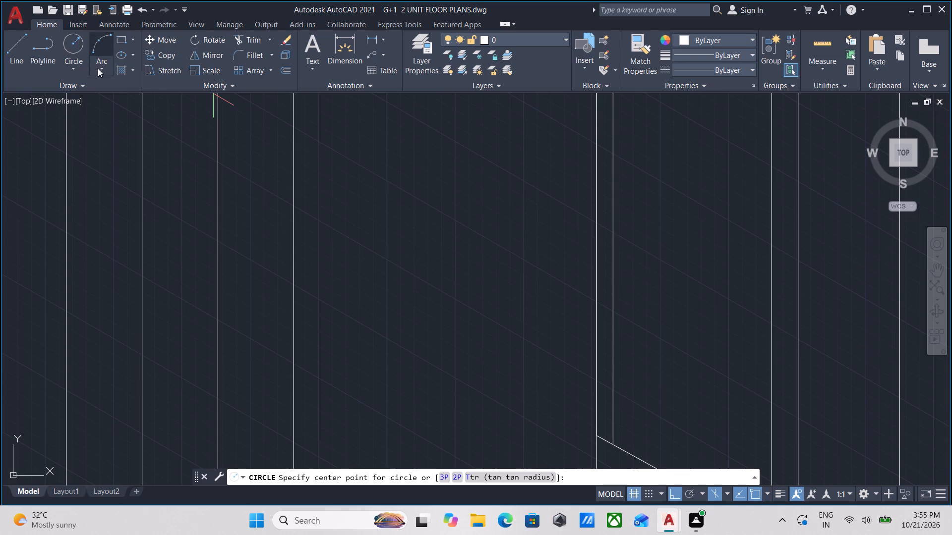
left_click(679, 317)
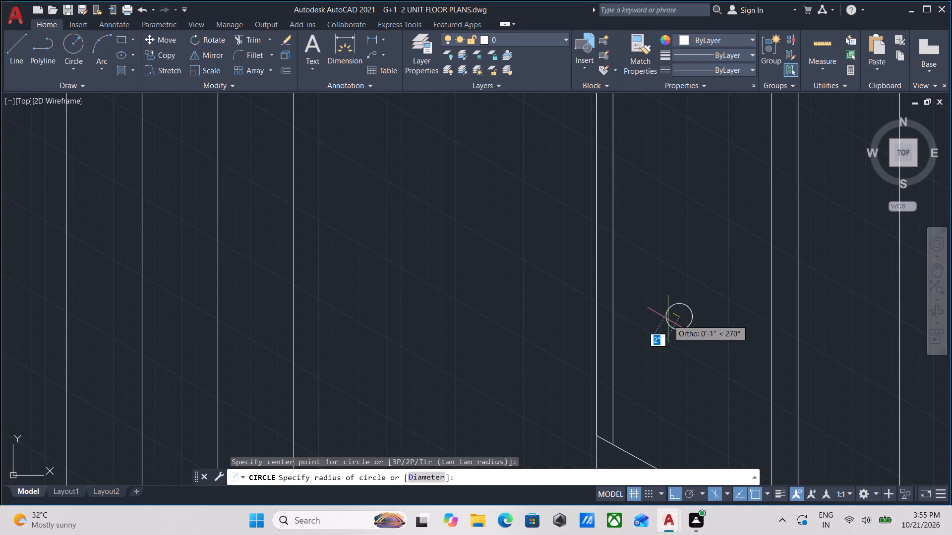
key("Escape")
Draw a small isocircle with the Ellipse command as the door knob, at mid-height beside the newly copied side-frame line.
scroll(673, 348, "down", 2)
middle_click_drag(673, 348, 678, 327)
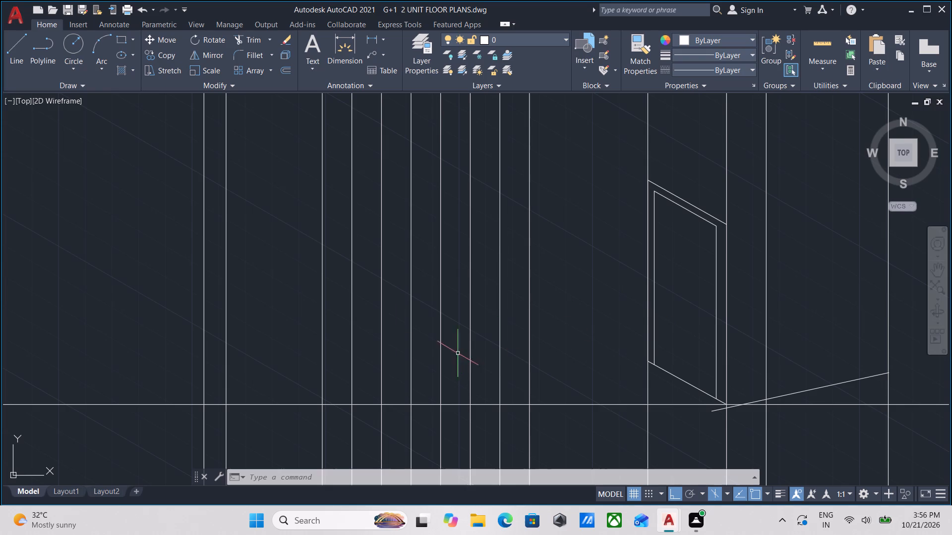
type("ELL")
key("Return")
middle_click_drag(556, 289, 559, 308)
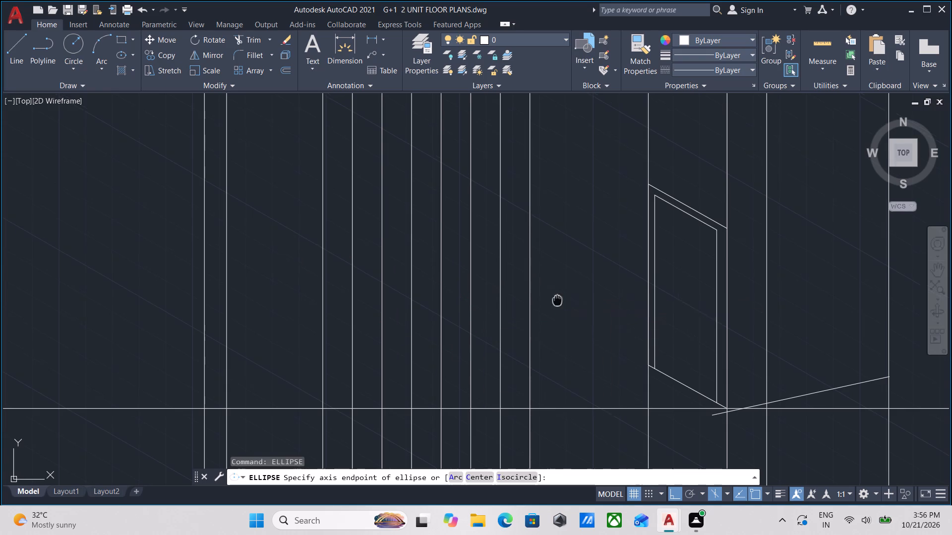
middle_click_drag(559, 308, 566, 338)
scroll(581, 325, "down", 2)
middle_click_drag(578, 335, 586, 388)
middle_click_drag(593, 374, 599, 351)
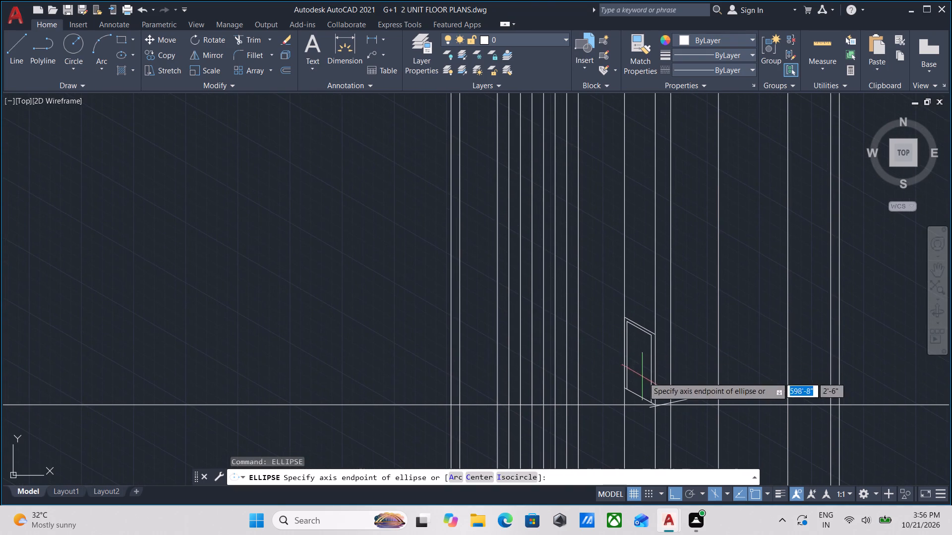
scroll(639, 388, "up", 3)
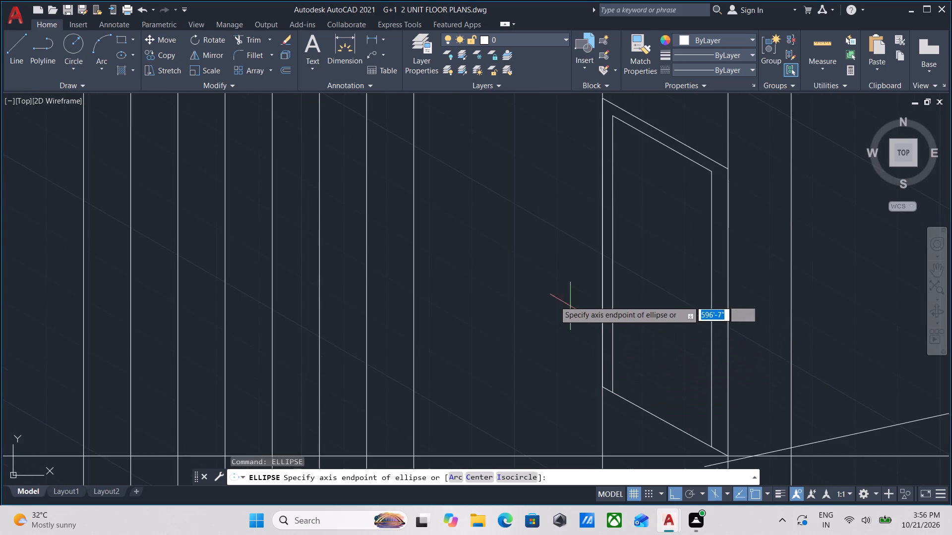
left_click(515, 476)
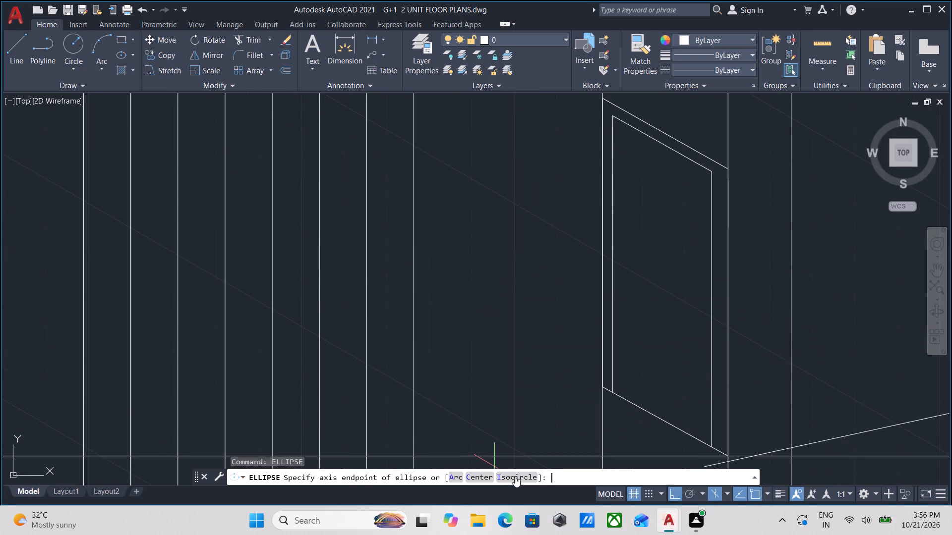
scroll(676, 400, "up", 2)
scroll(684, 377, "down", 1)
middle_click_drag(684, 377, 660, 475)
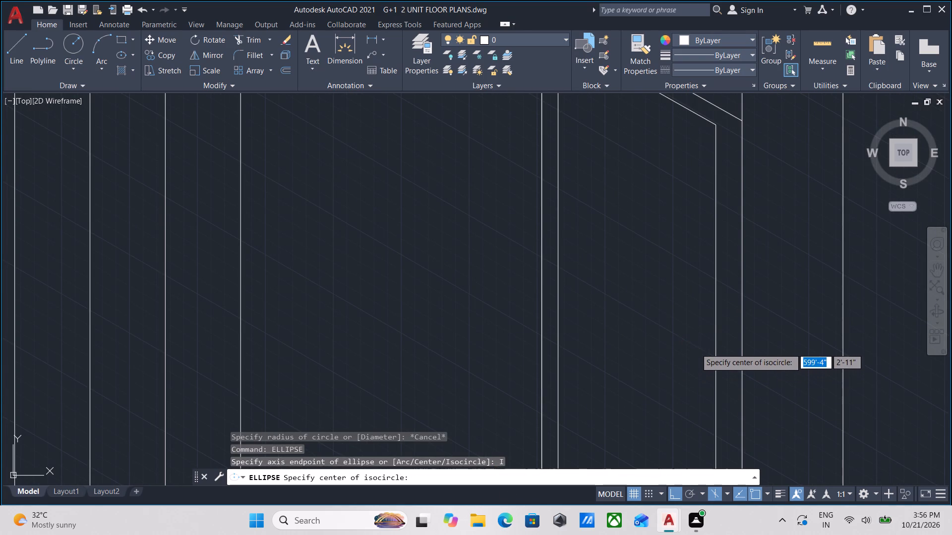
left_click(696, 348)
left_click(704, 353)
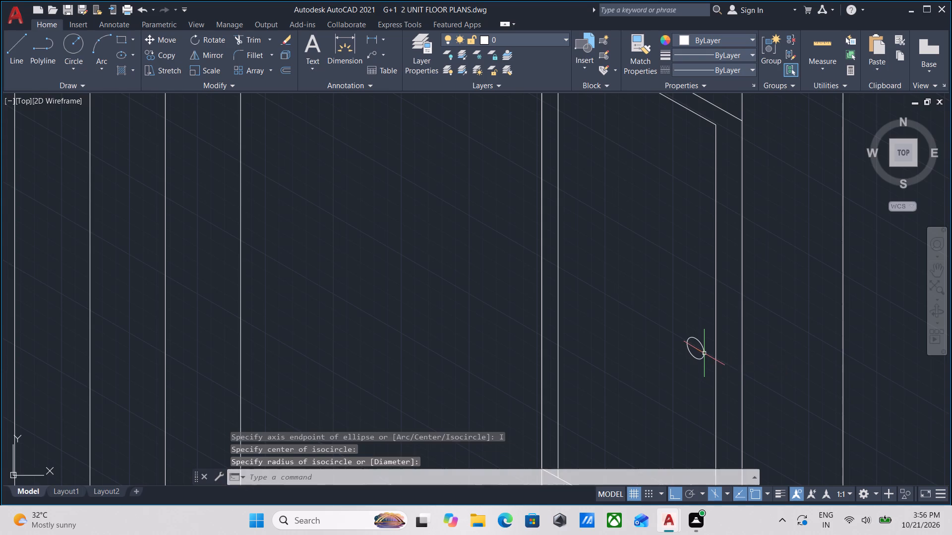
scroll(634, 383, "down", 2)
middle_click_drag(634, 383, 652, 346)
middle_click_drag(633, 370, 650, 369)
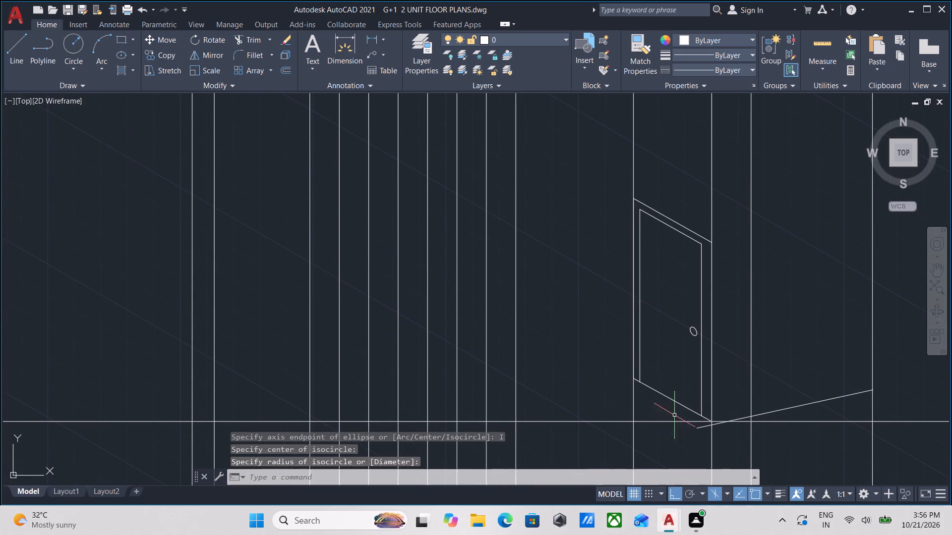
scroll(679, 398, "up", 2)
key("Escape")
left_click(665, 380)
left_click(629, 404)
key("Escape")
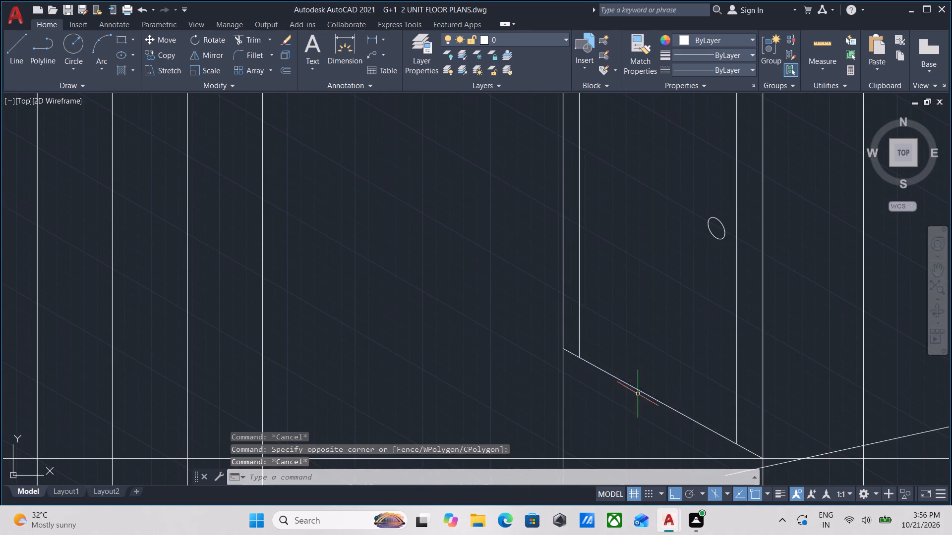
Switch isometric drafting back to Orthographic with the ISODRAFT command.
scroll(648, 389, "down", 2)
middle_click_drag(648, 389, 624, 407)
middle_click_drag(636, 395, 645, 377)
scroll(636, 395, "down", 1)
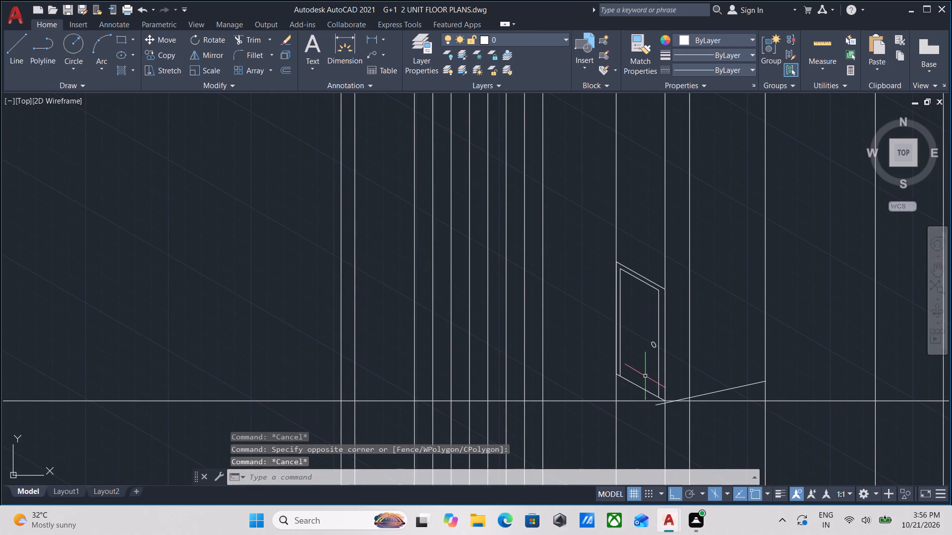
scroll(698, 393, "down", 1)
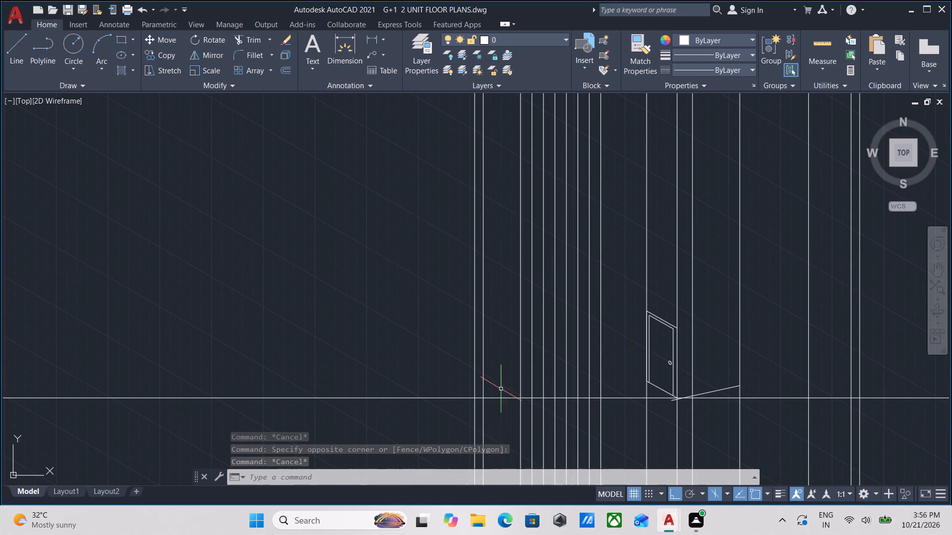
type("IS")
type("ODRA")
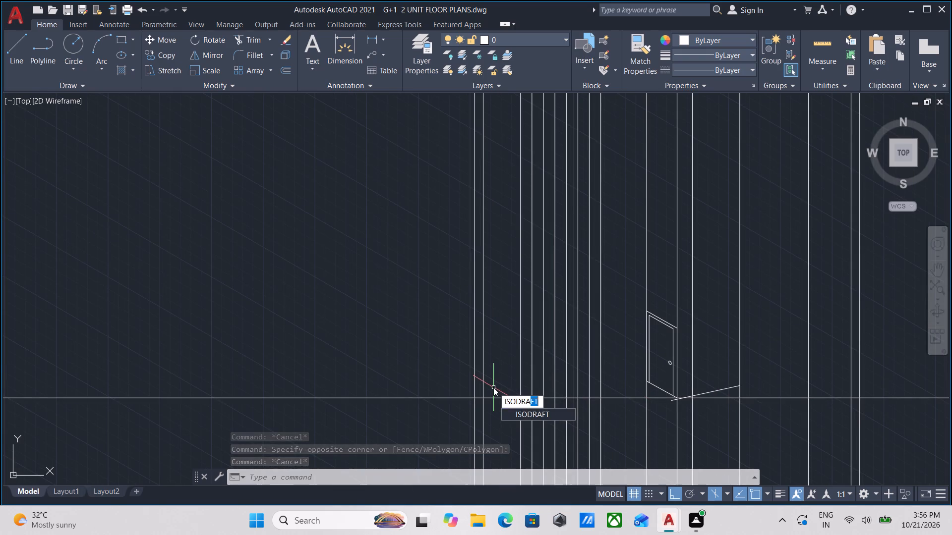
type("FT")
key("Return")
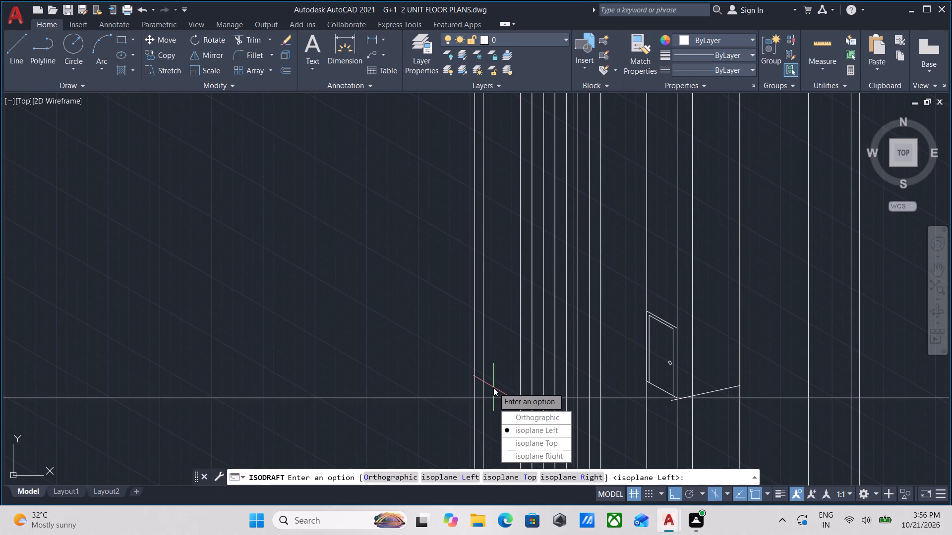
left_click_drag(528, 414, 493, 387)
Erase the slanted construction line running from the door leaf's bottom corner up to the neighbouring vertical projection line.
scroll(538, 386, "down", 2)
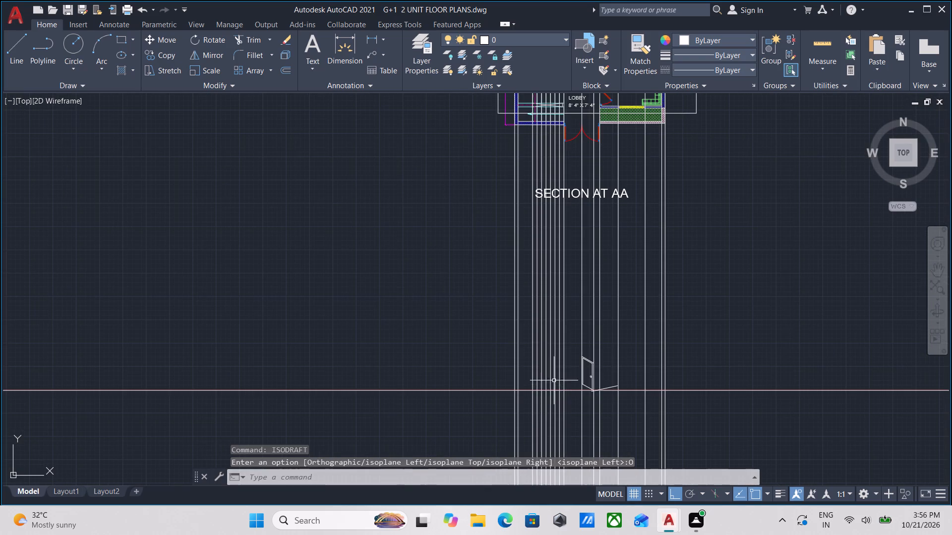
scroll(598, 407, "up", 3)
middle_click_drag(567, 353, 579, 379)
scroll(609, 370, "up", 1)
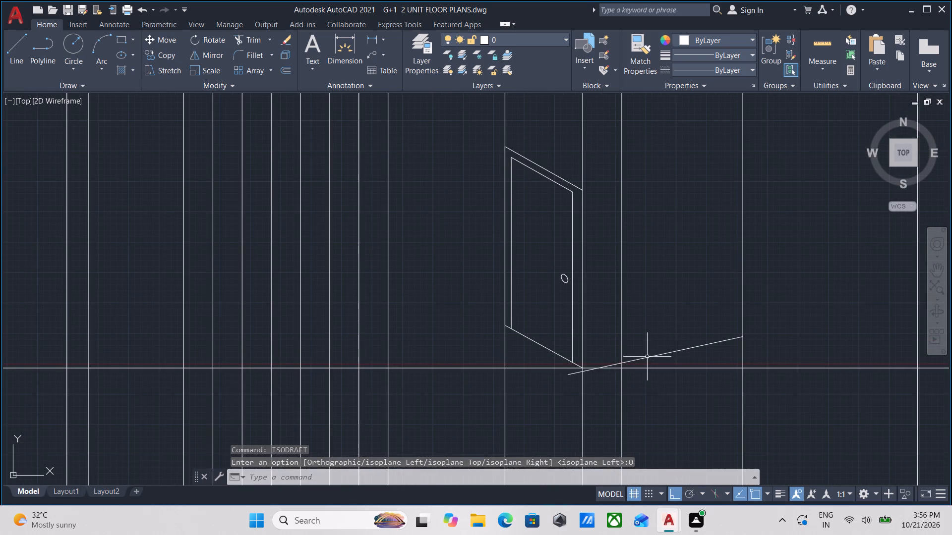
left_click(680, 360)
left_click(665, 326)
right_click(665, 326)
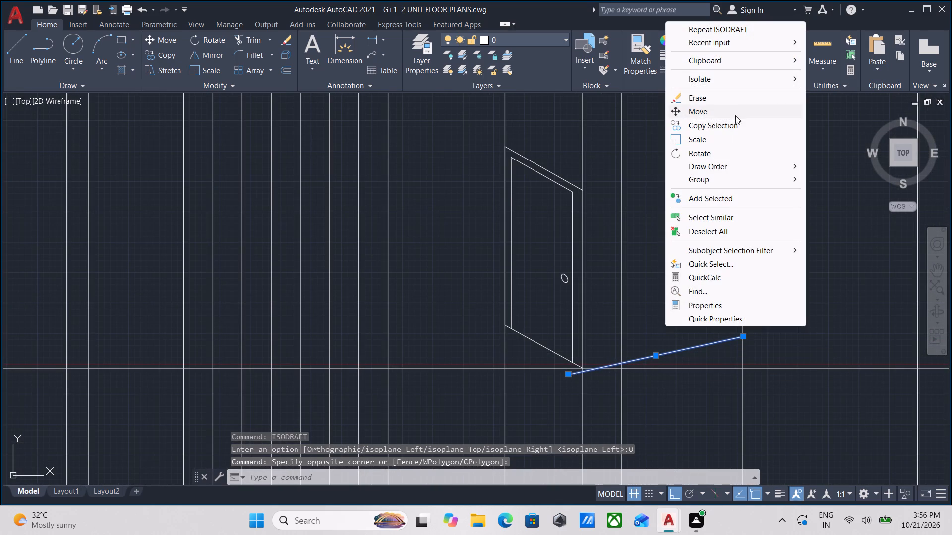
left_click(696, 93)
Examine the SECTION AT AA projection lines and ground line alongside the floor plans and front elevation.
scroll(614, 291, "down", 1)
middle_click_drag(613, 292, 681, 296)
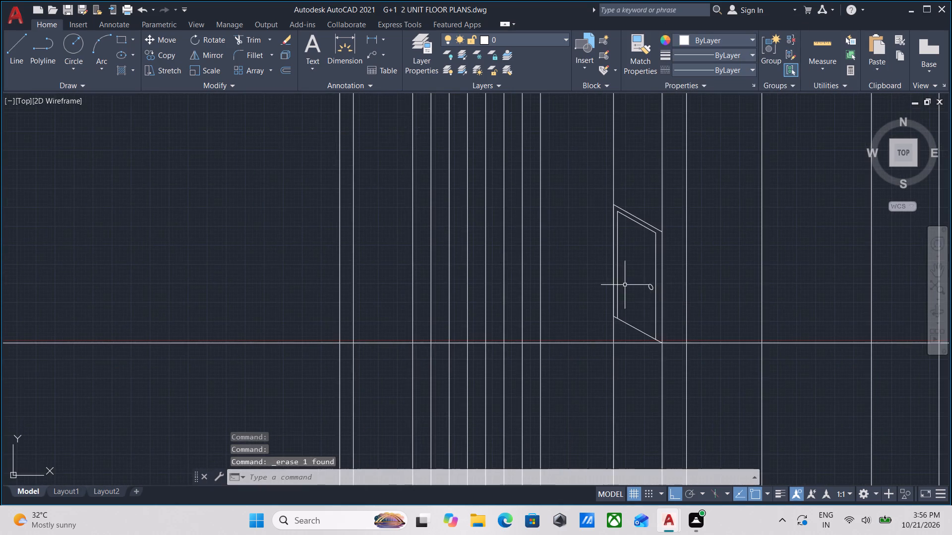
scroll(625, 284, "down", 1)
middle_click_drag(625, 284, 646, 317)
scroll(646, 307, "down", 1)
middle_click_drag(646, 307, 653, 315)
scroll(656, 317, "down", 1)
middle_click_drag(656, 317, 657, 331)
scroll(600, 280, "down", 1)
middle_click_drag(600, 280, 606, 305)
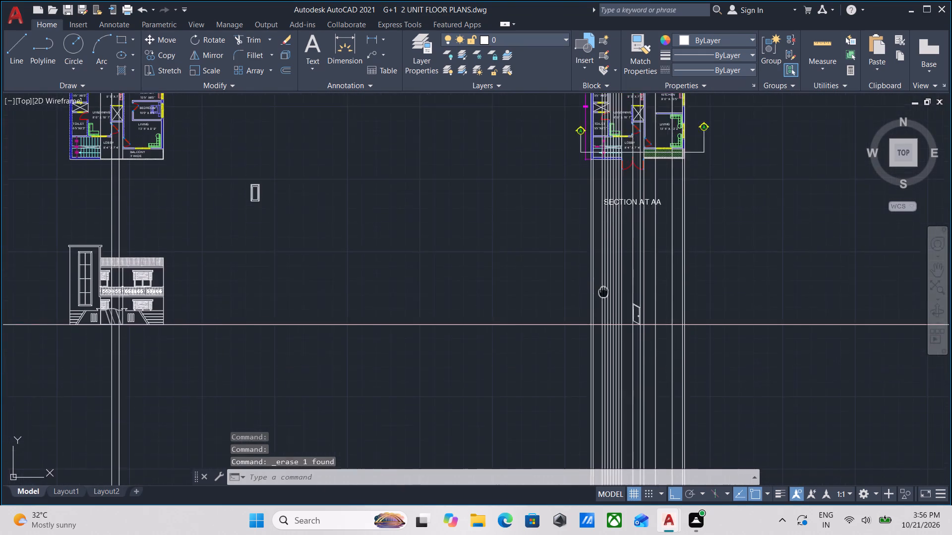
middle_click_drag(606, 305, 611, 337)
scroll(665, 393, "up", 2)
middle_click_drag(570, 338, 576, 350)
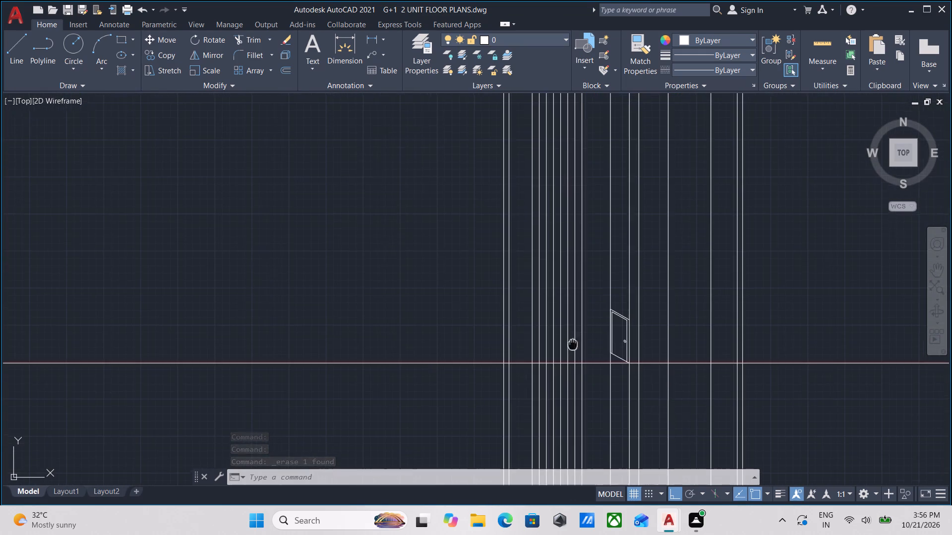
middle_click_drag(576, 350, 615, 415)
middle_click_drag(589, 321, 601, 373)
scroll(618, 358, "down", 3)
middle_click_drag(618, 358, 605, 318)
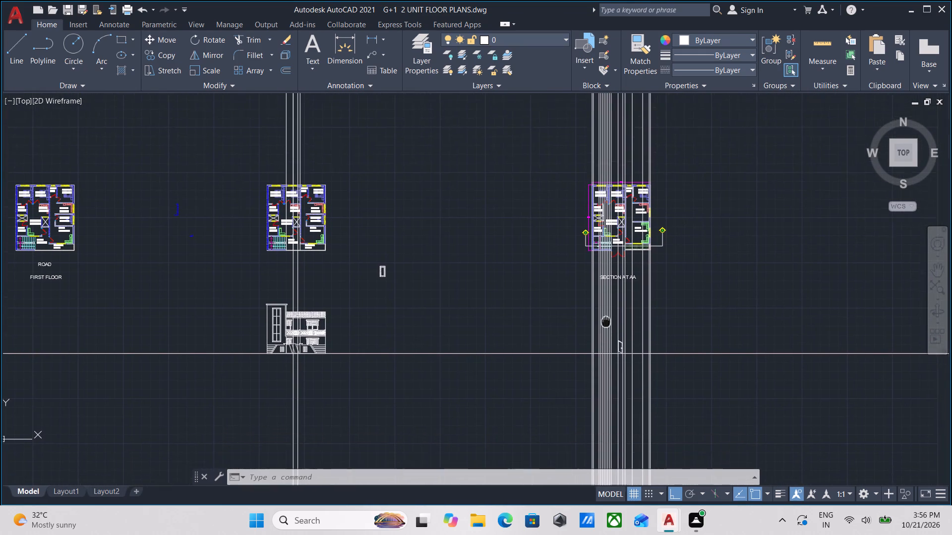
middle_click_drag(605, 318, 605, 312)
Offset the horizontal ground line 10' upward across the section's projection lines to set the ground-floor ceiling level.
scroll(615, 356, "up", 1)
middle_click_drag(537, 326, 535, 355)
middle_click_drag(513, 384, 526, 392)
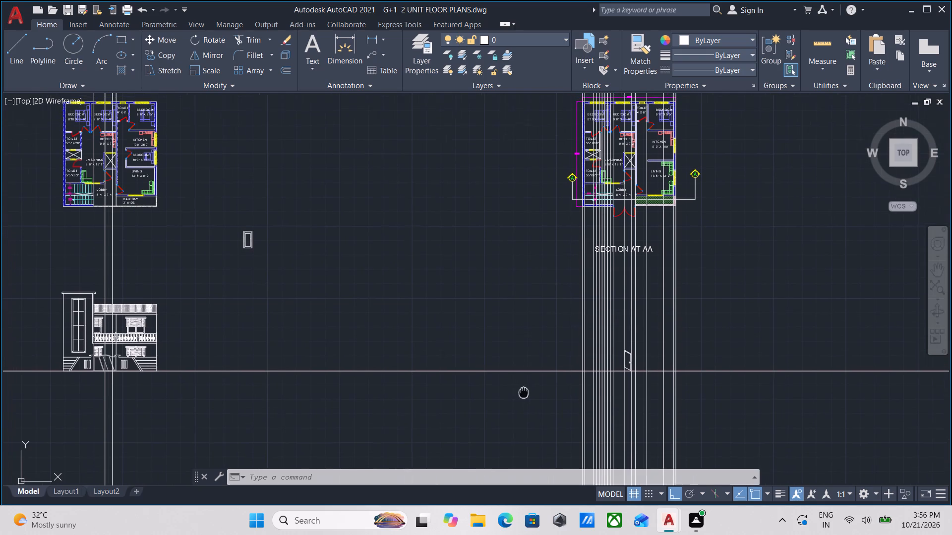
middle_click_drag(526, 392, 528, 393)
left_click(528, 393)
left_click(506, 362)
middle_click_drag(506, 363, 517, 387)
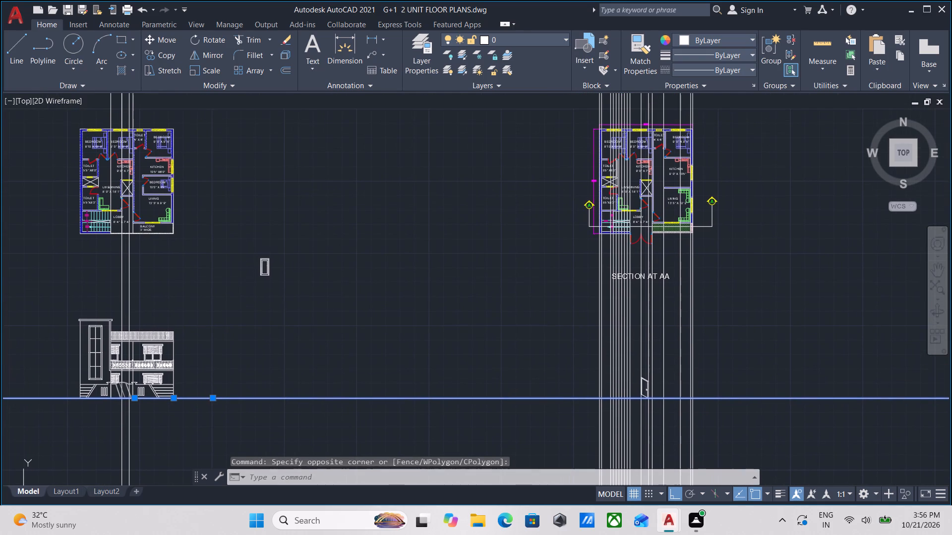
key("o")
key("Return")
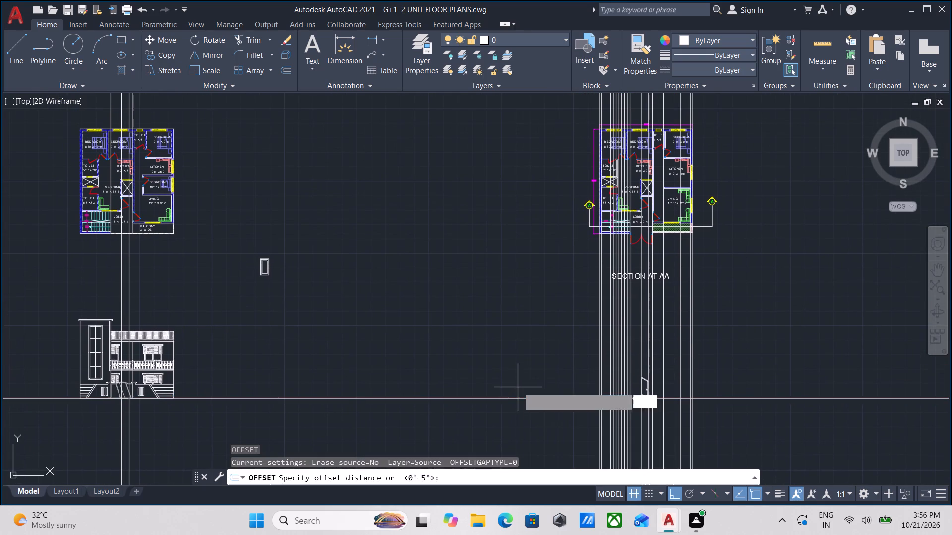
left_click(512, 399)
left_click(511, 361)
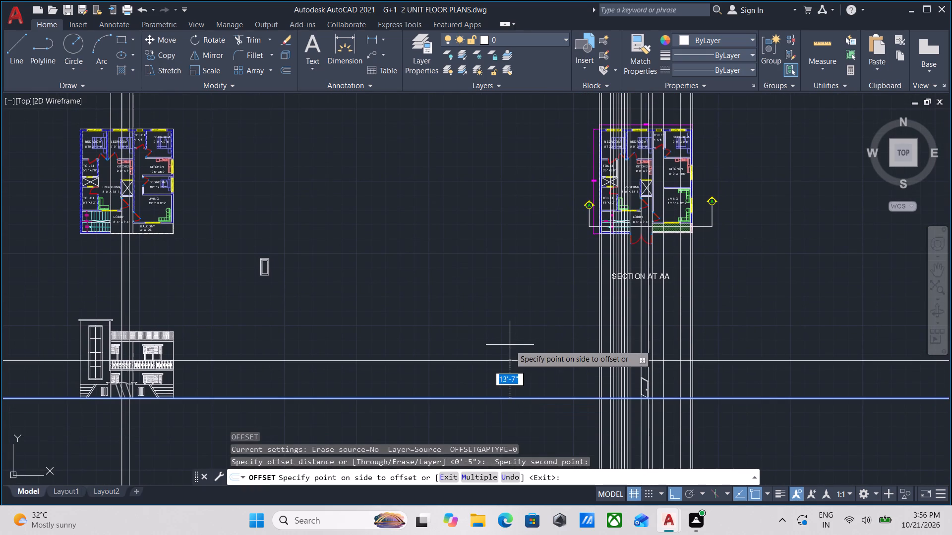
type("10'")
key("Return")
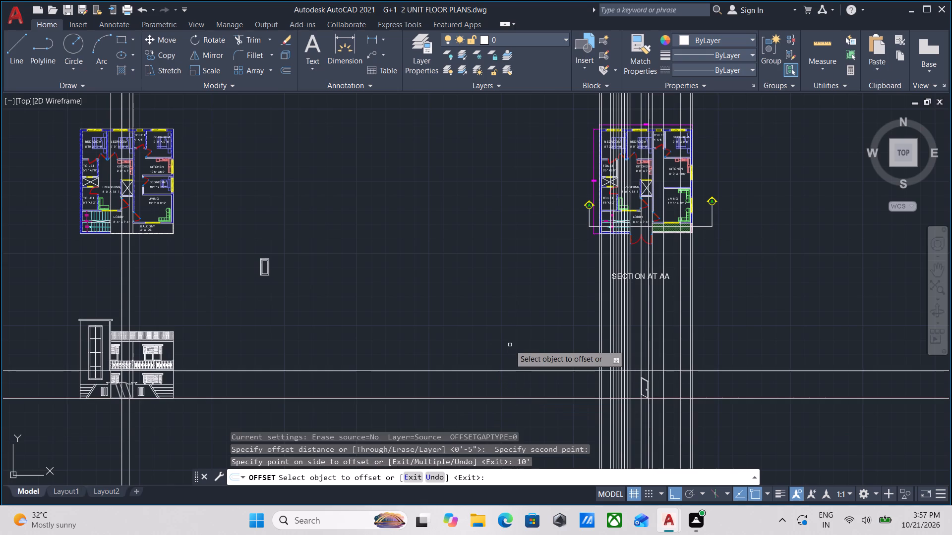
Offset the new ceiling-level line 6" upward to form the slab thickness.
scroll(548, 372, "up", 2)
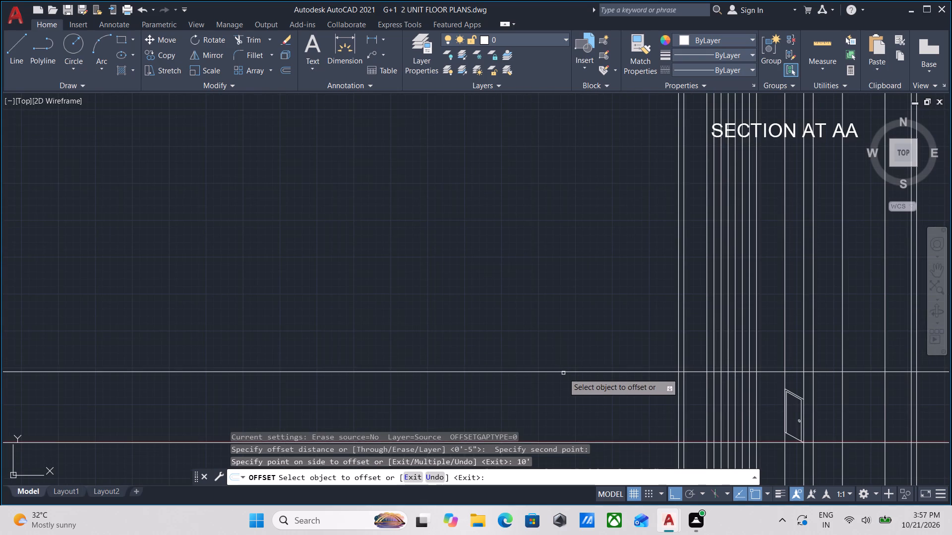
left_click(563, 371)
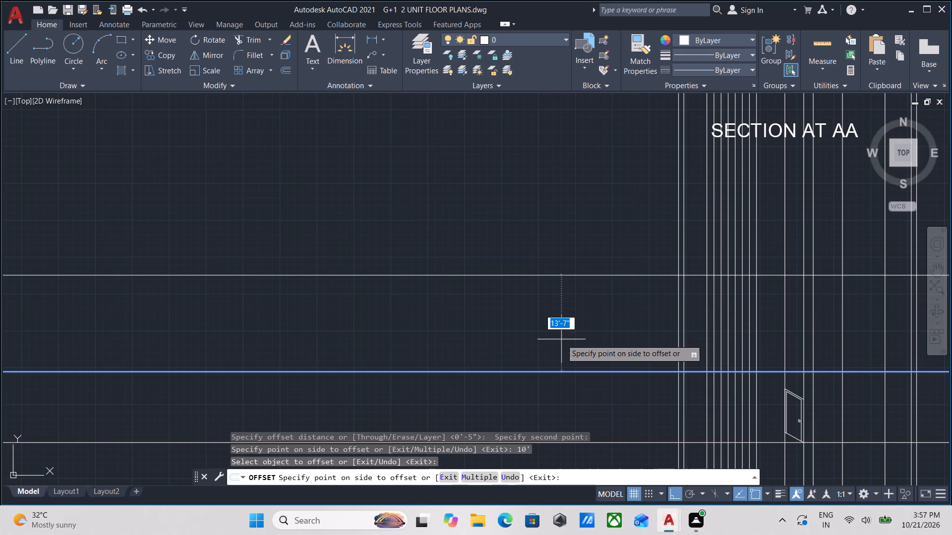
key("6")
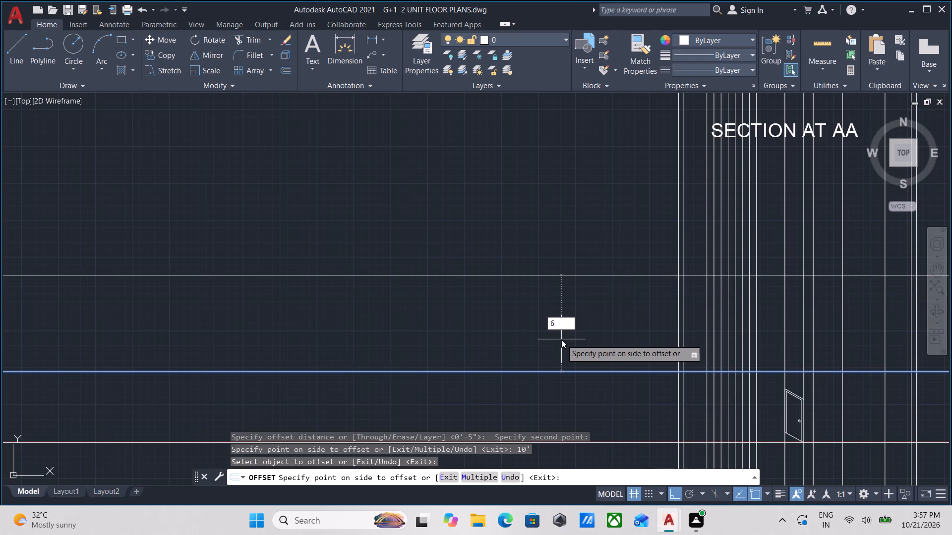
key("shift+quotedbl")
key("Return")
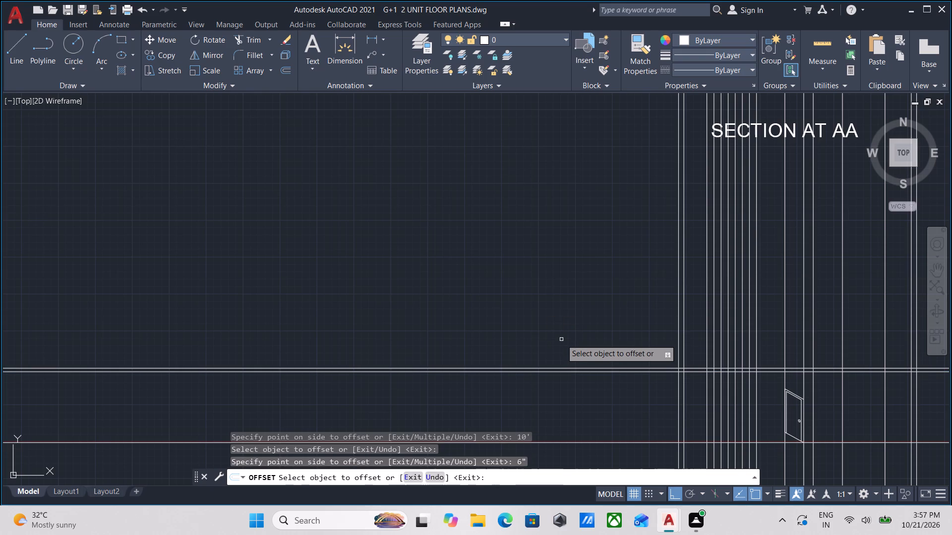
Offset the slab's upper line 10' upward to set the first-floor ceiling level.
scroll(572, 345, "down", 2)
scroll(572, 353, "up", 2)
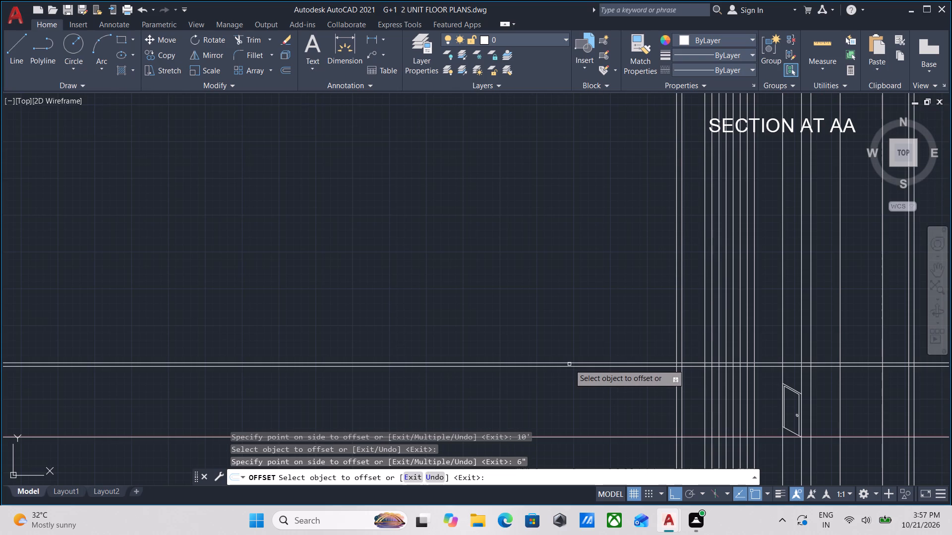
left_click(569, 362)
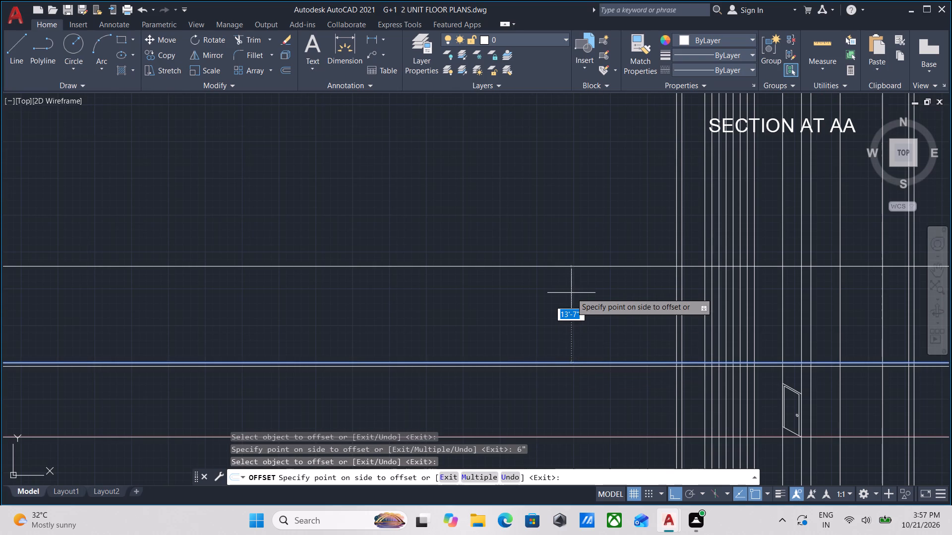
type("10'")
key("Return")
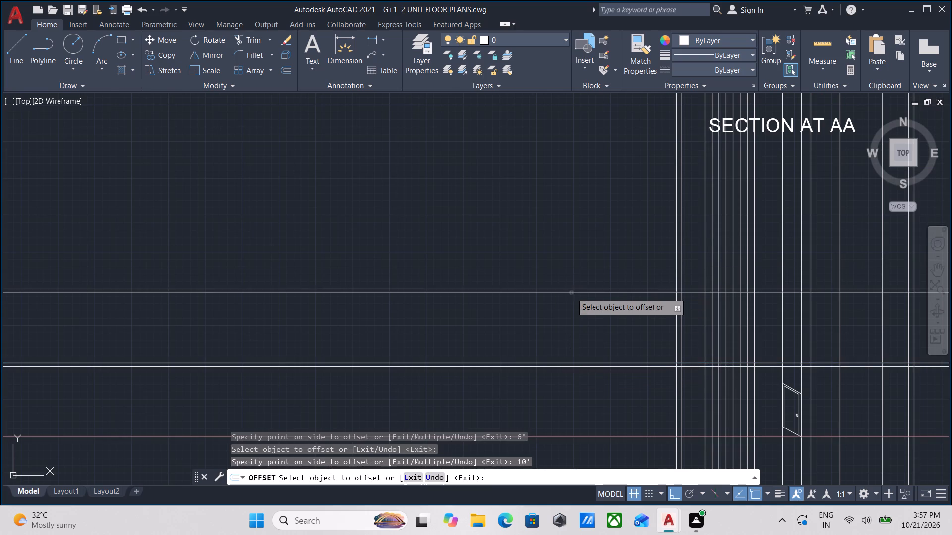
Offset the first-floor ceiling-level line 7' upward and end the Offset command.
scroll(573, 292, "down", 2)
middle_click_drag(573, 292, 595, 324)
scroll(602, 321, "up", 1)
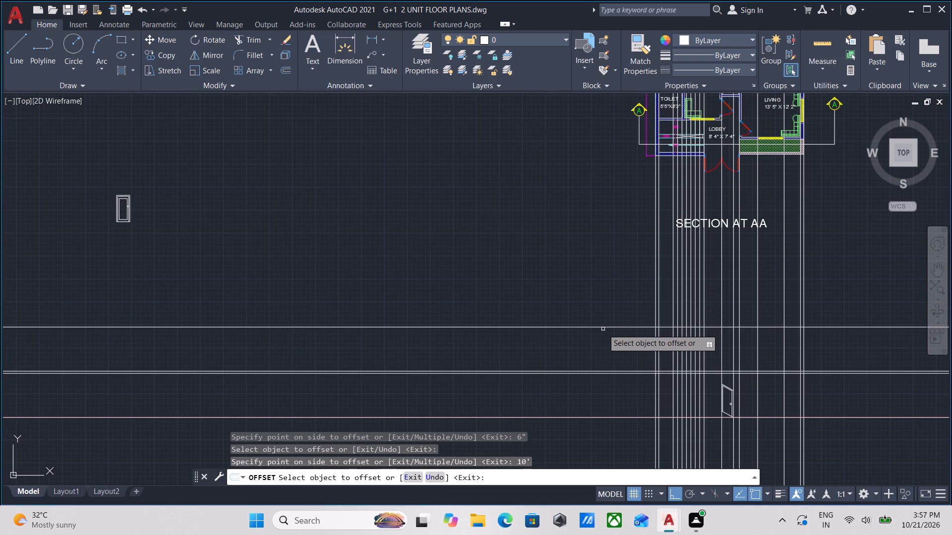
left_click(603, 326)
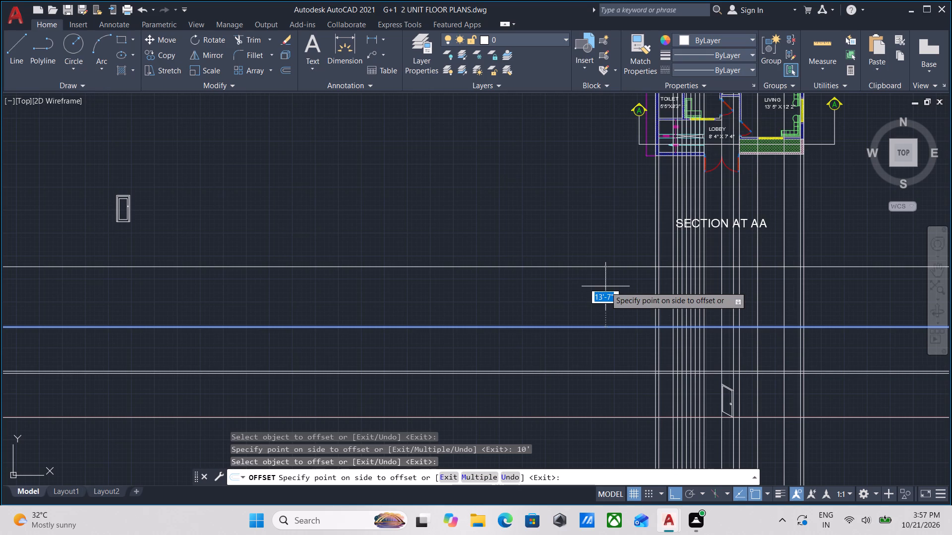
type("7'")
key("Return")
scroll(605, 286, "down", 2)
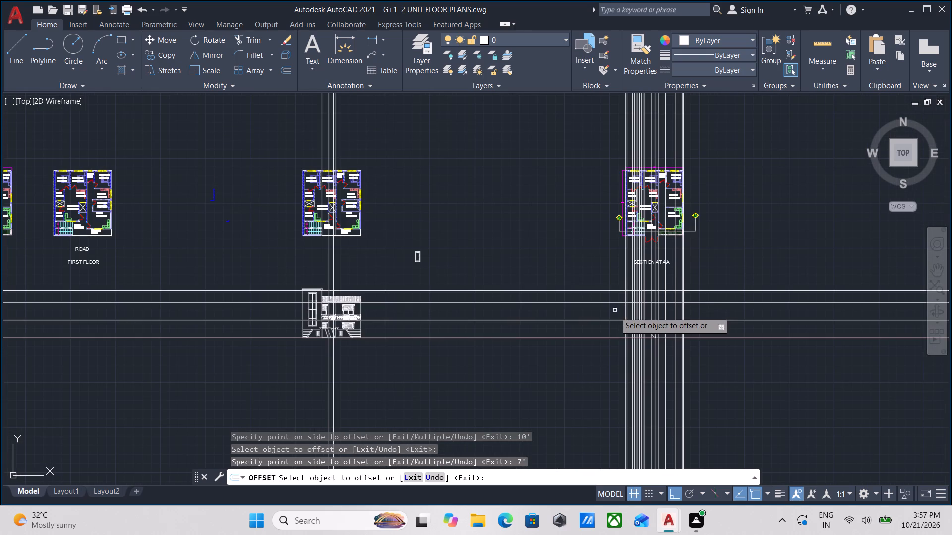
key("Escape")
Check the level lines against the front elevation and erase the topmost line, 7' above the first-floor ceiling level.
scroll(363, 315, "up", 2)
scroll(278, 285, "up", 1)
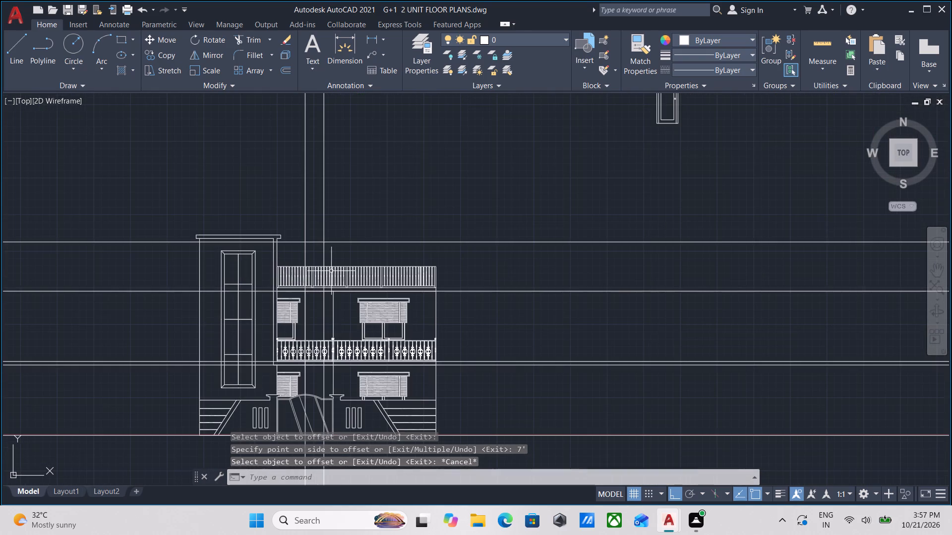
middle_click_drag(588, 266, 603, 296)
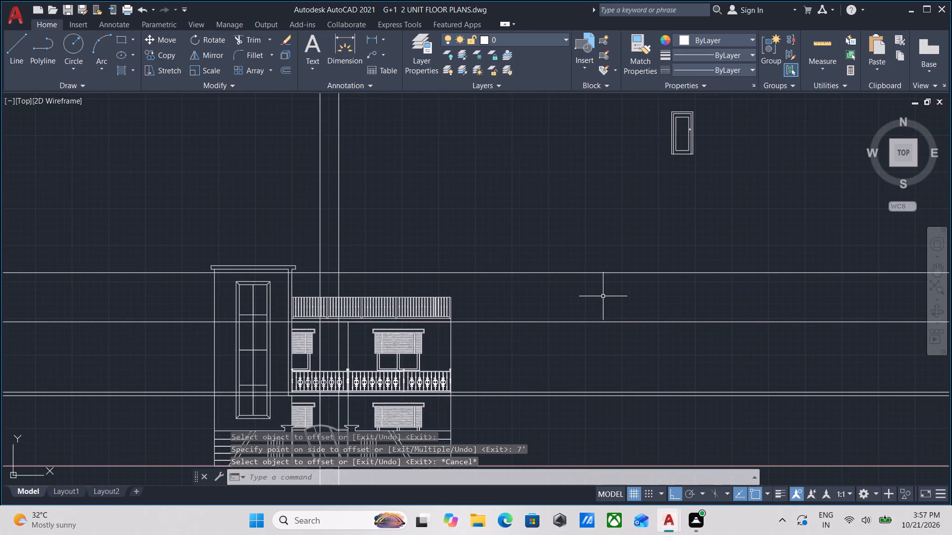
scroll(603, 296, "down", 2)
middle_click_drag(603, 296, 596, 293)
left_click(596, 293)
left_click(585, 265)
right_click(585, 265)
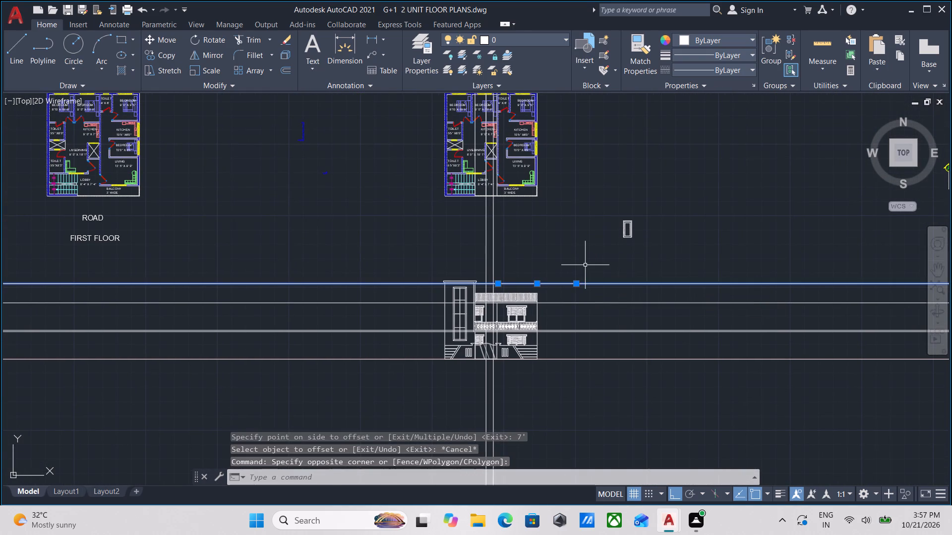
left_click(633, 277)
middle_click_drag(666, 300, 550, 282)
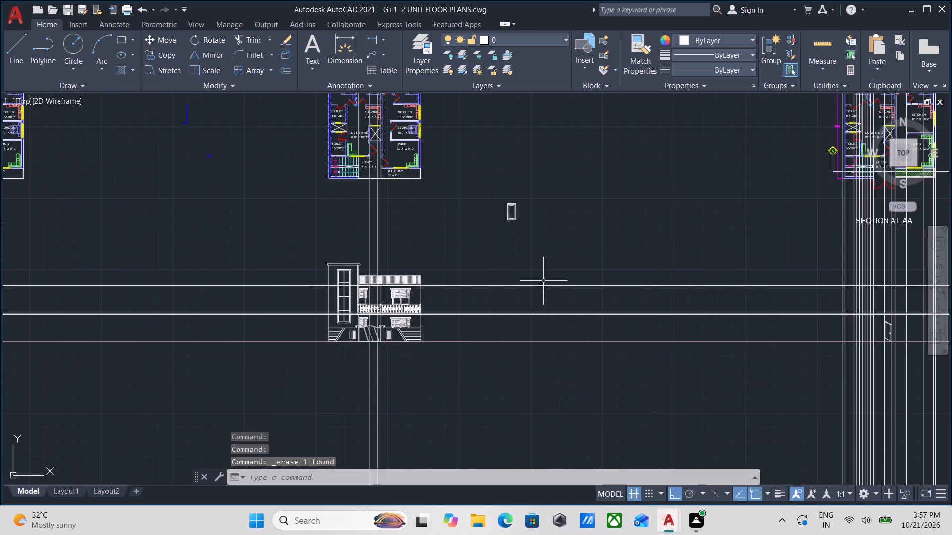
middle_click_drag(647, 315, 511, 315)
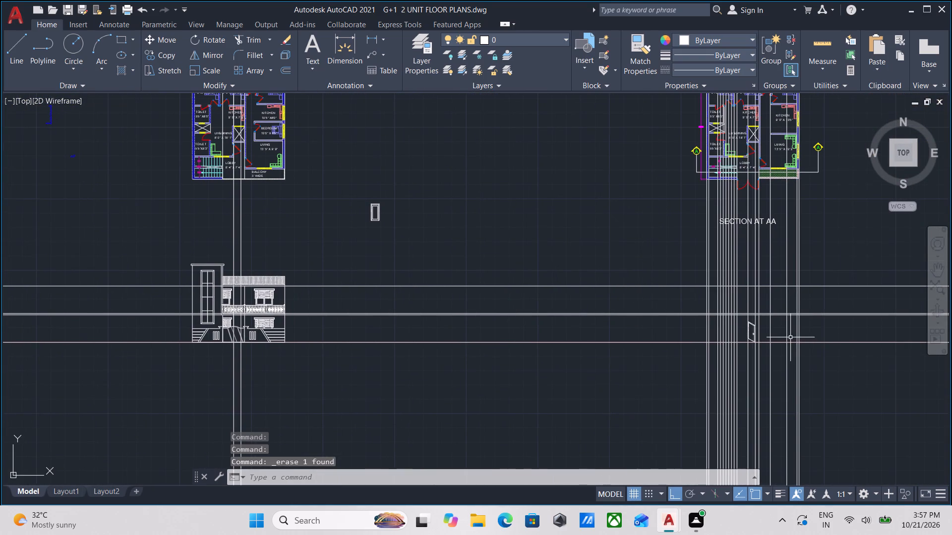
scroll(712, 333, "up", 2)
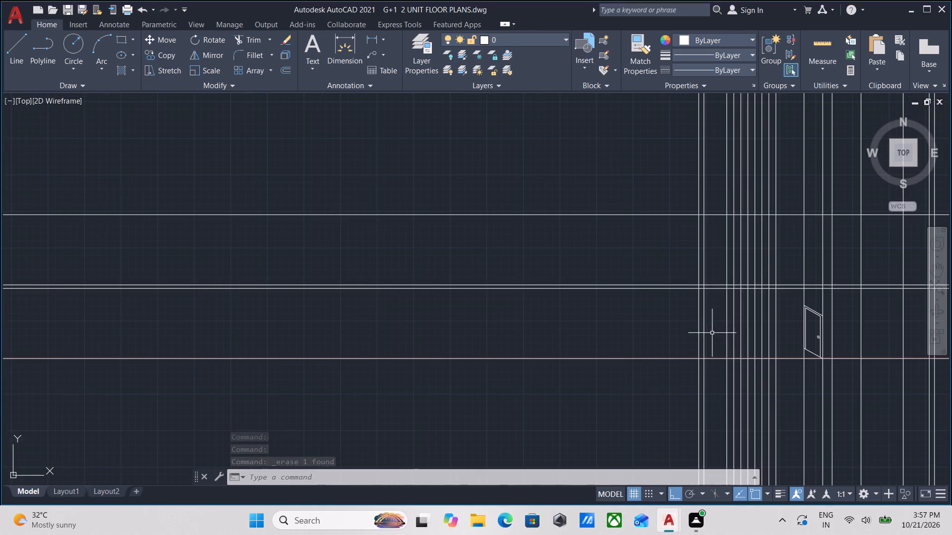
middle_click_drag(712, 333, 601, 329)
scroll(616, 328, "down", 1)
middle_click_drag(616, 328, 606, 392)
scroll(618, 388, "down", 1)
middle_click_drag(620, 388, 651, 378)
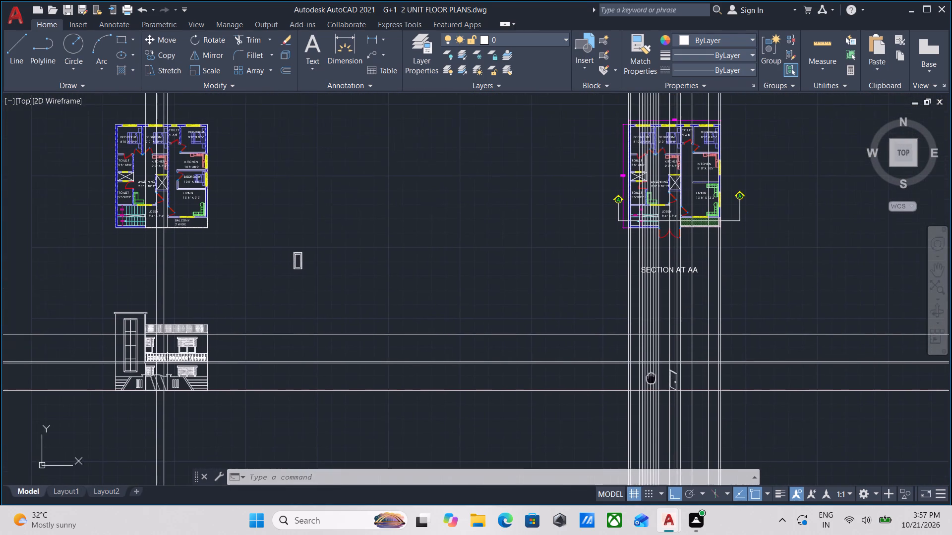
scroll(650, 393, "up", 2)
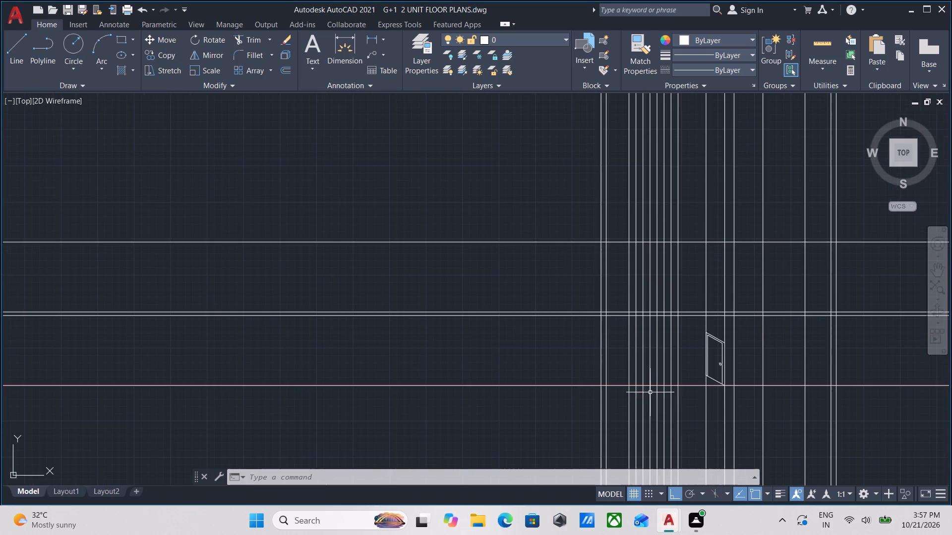
Examine the horizontal level lines and stair projection lines below the SECTION AT AA title, down to the lowest floor line.
middle_click_drag(662, 385, 672, 417)
scroll(696, 428, "up", 2)
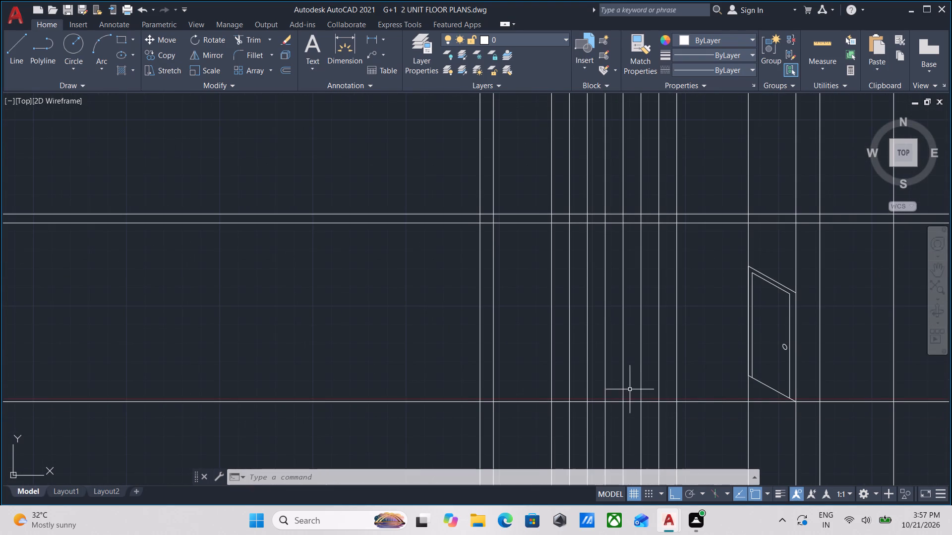
middle_click_drag(629, 389, 636, 397)
scroll(629, 386, "down", 1)
middle_click_drag(628, 385, 690, 454)
scroll(696, 458, "down", 2)
middle_click_drag(696, 458, 695, 457)
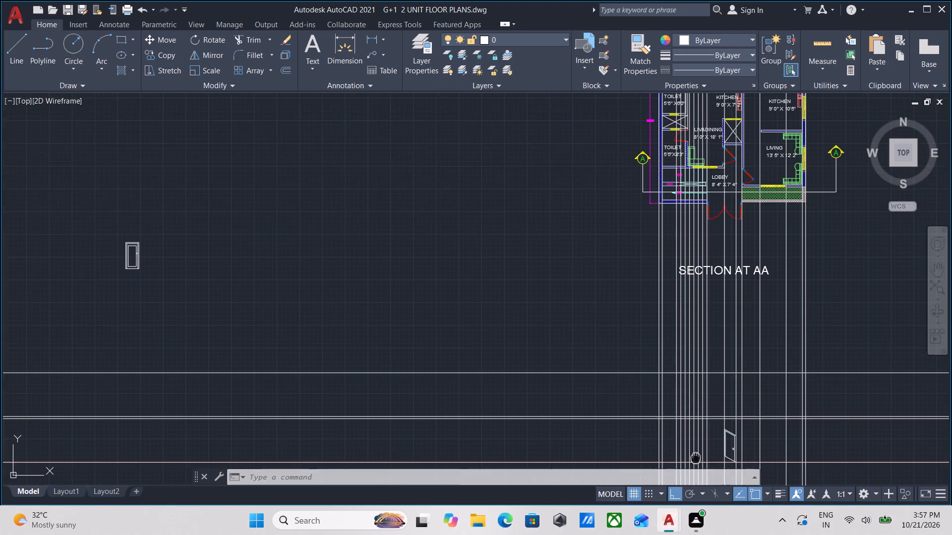
middle_click_drag(695, 457, 700, 449)
scroll(700, 409, "up", 1)
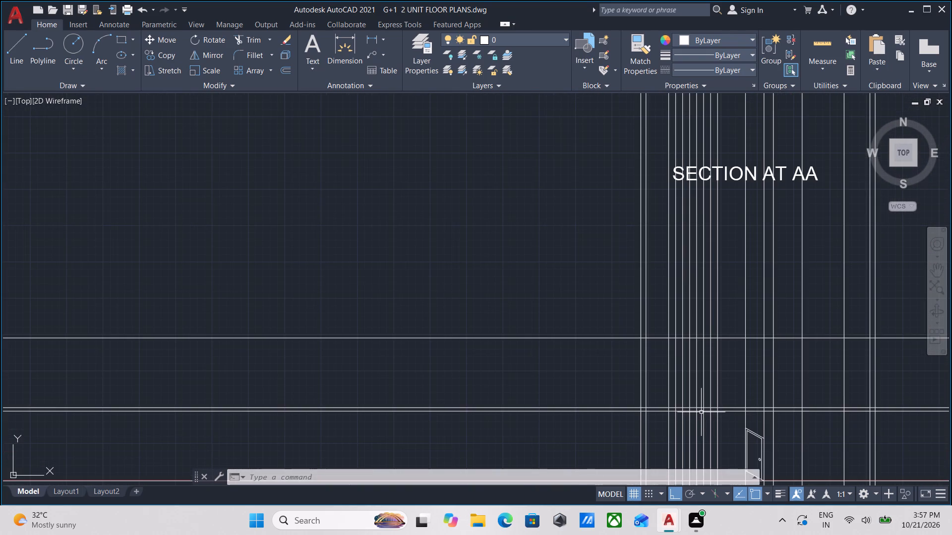
middle_click_drag(704, 420, 682, 320)
scroll(686, 395, "up", 4)
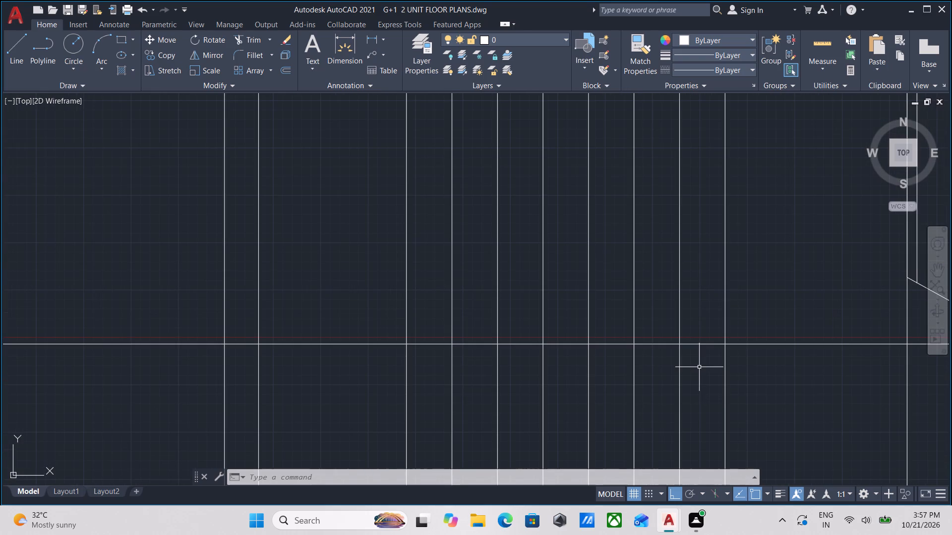
middle_click_drag(700, 366, 690, 379)
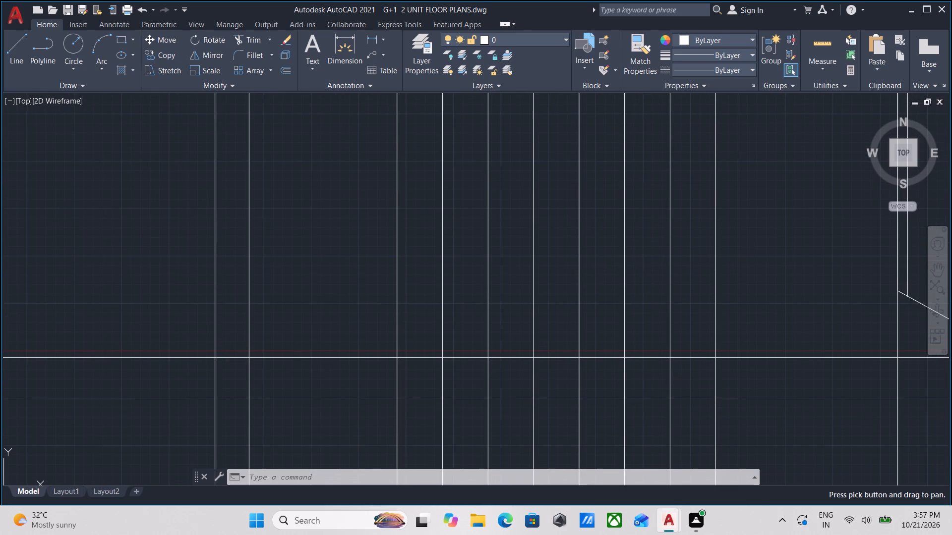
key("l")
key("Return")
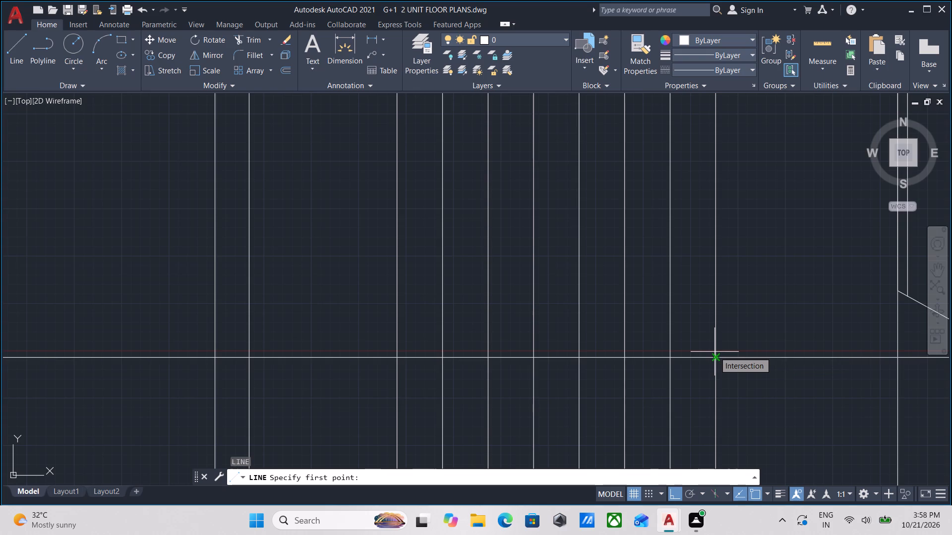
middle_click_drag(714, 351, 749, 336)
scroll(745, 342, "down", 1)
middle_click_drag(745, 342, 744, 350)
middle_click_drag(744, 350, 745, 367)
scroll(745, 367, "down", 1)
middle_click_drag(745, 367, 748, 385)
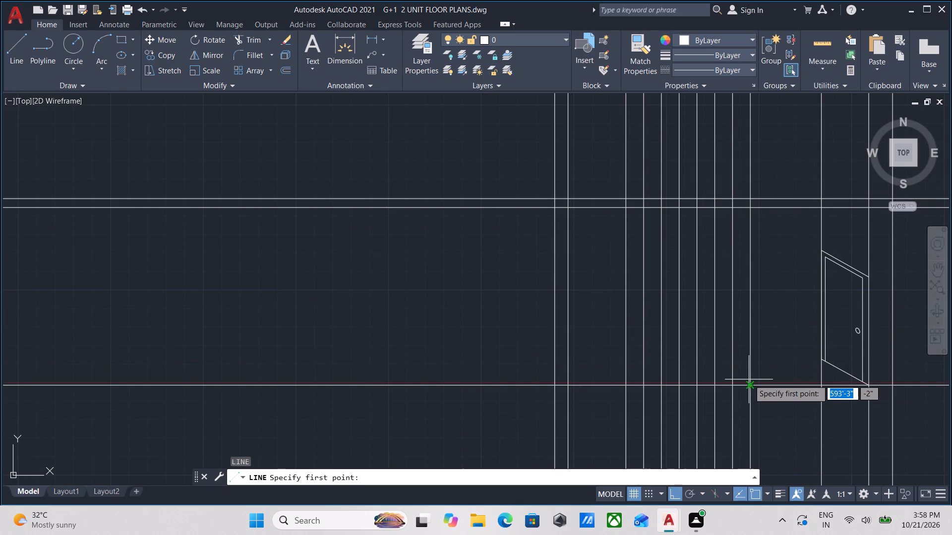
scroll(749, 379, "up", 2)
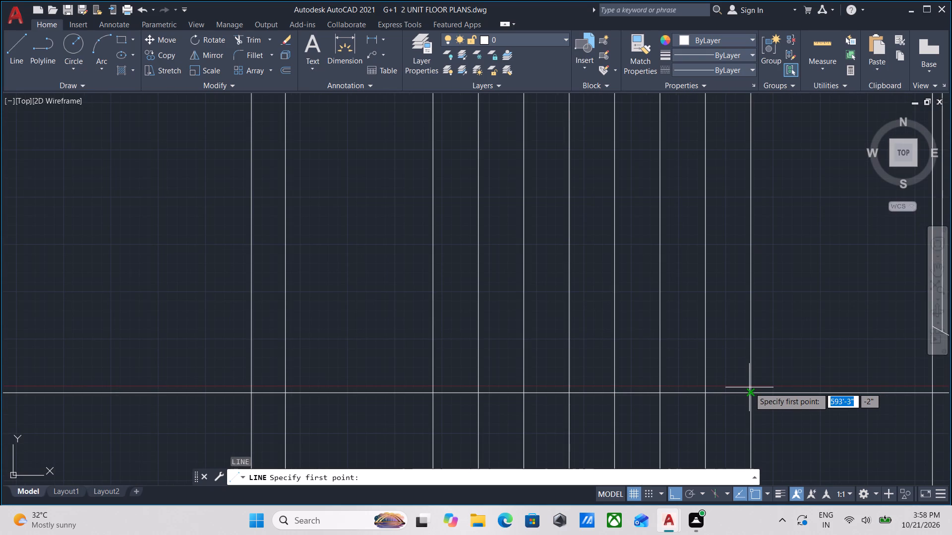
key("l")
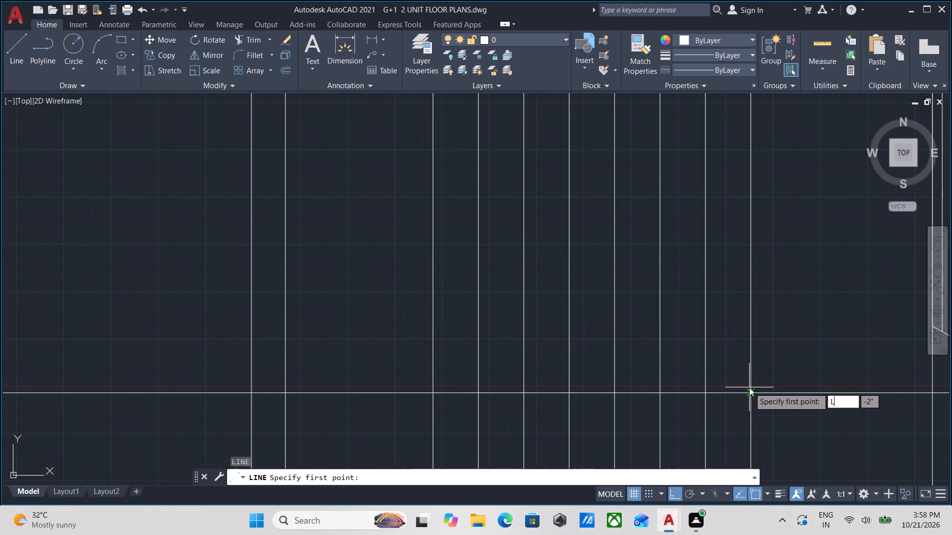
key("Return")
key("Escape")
Draw the first tread line one stair spacing long, starting 6" above the floor line on the projection line nearest the door, using tracking.
key("l")
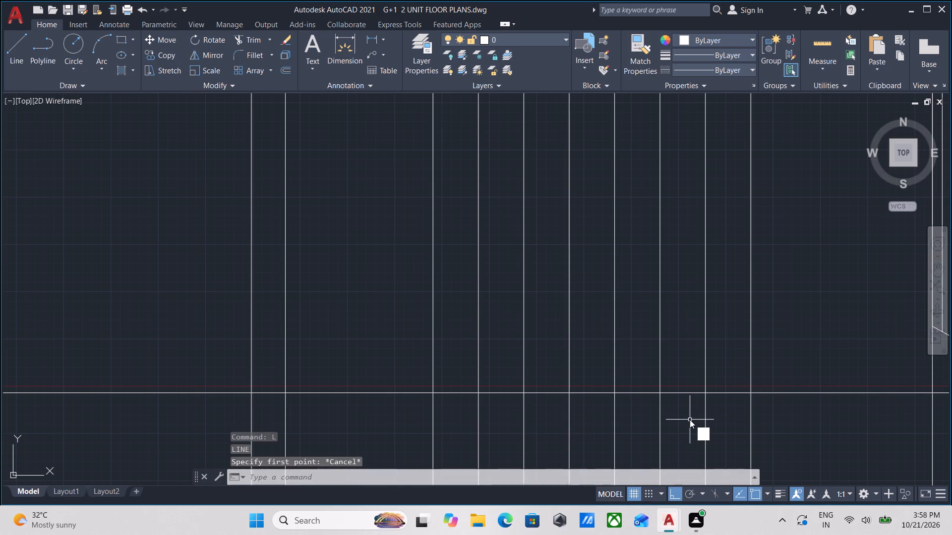
key("Return")
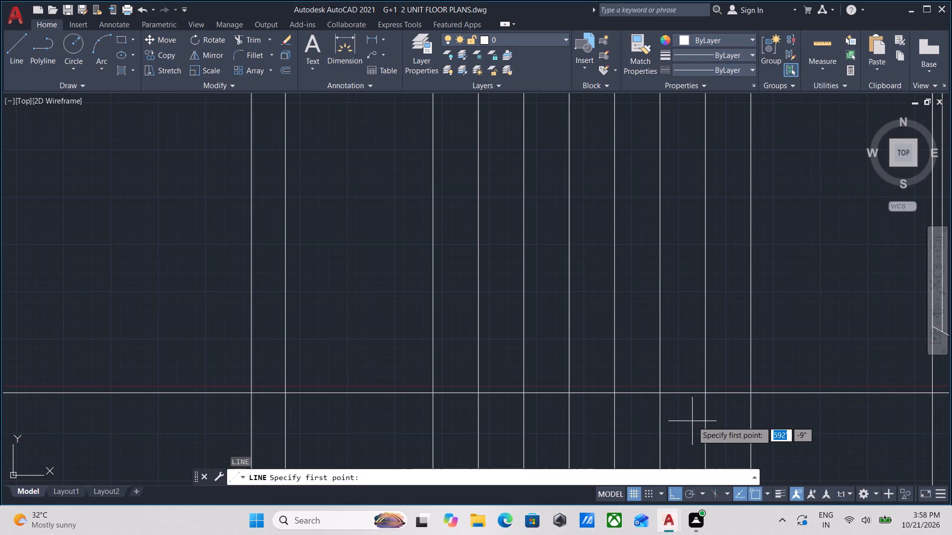
key("t")
key("k")
key("Return")
scroll(742, 398, "up", 2)
left_click(761, 391)
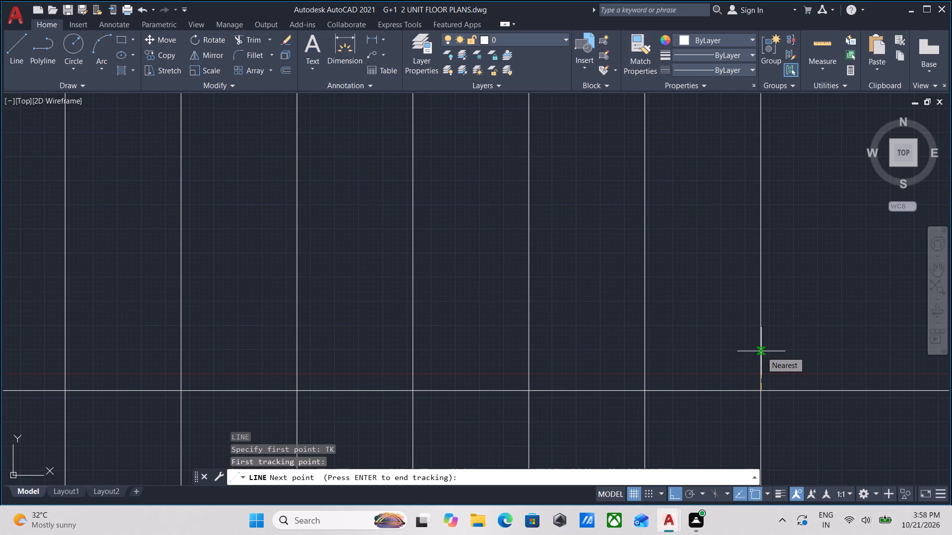
middle_click_drag(761, 354, 690, 370)
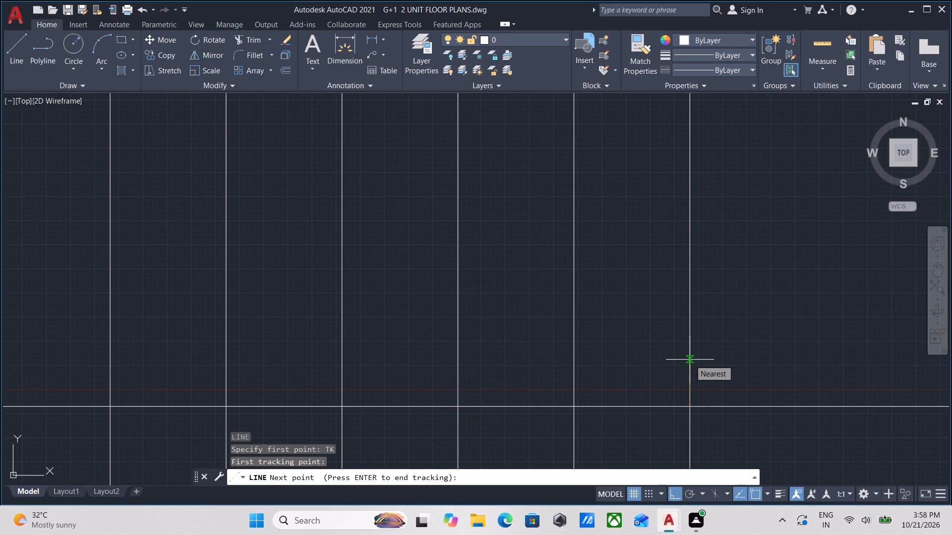
key("6")
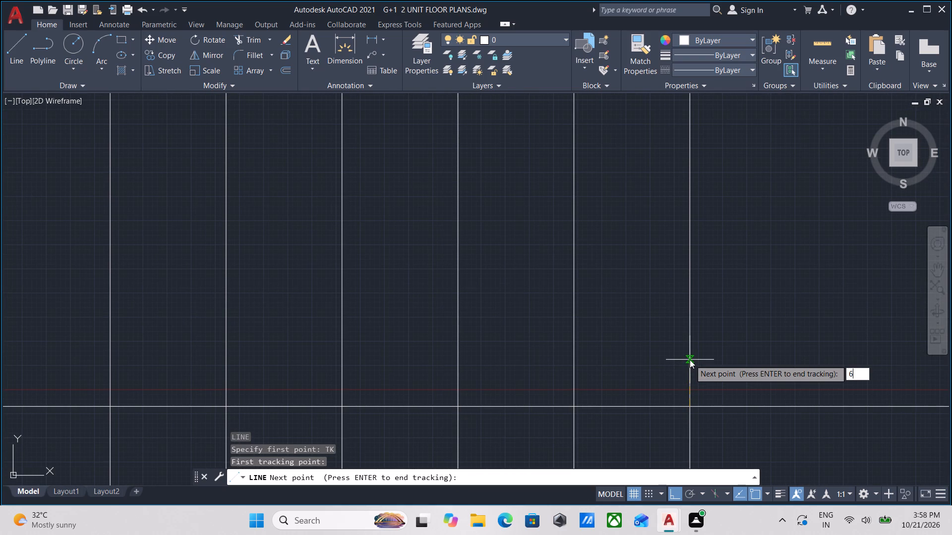
key("shift+quotedbl")
key("Return")
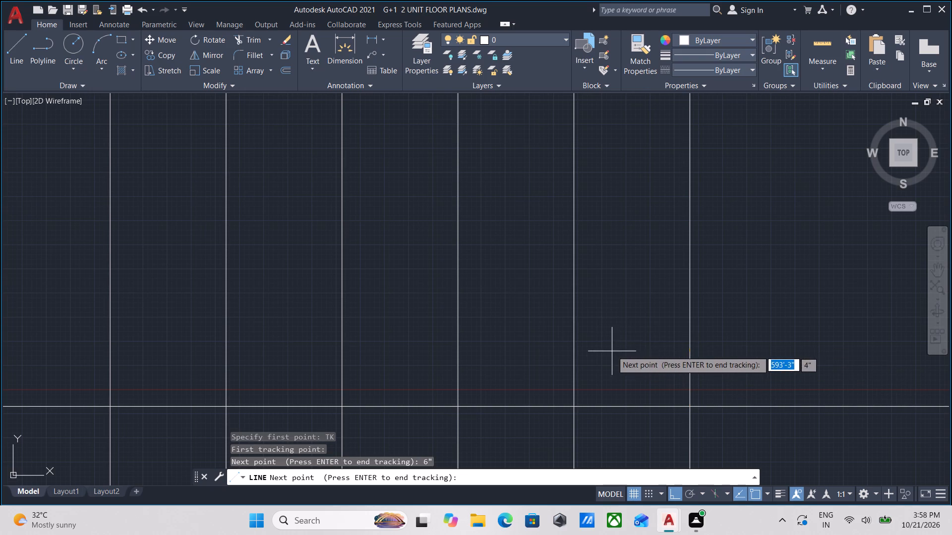
key("Return")
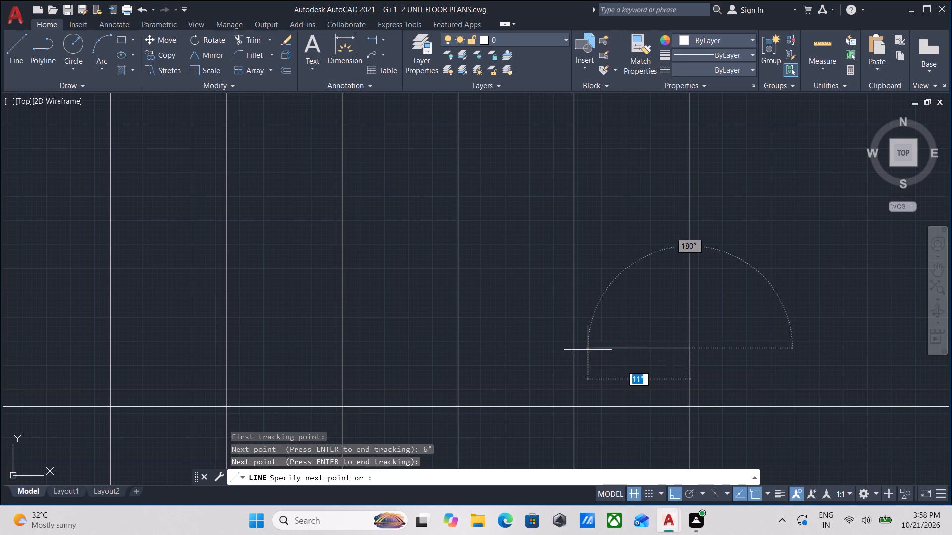
left_click(574, 349)
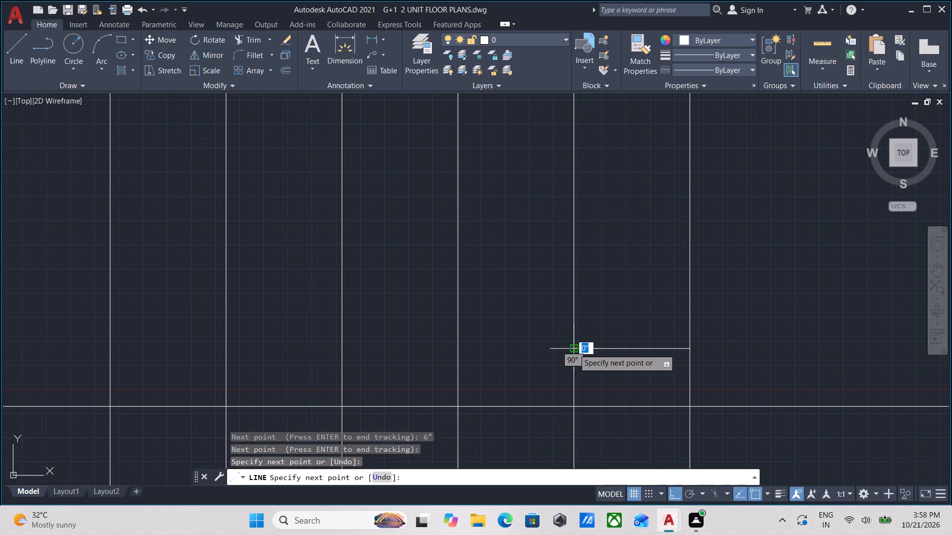
key("Escape")
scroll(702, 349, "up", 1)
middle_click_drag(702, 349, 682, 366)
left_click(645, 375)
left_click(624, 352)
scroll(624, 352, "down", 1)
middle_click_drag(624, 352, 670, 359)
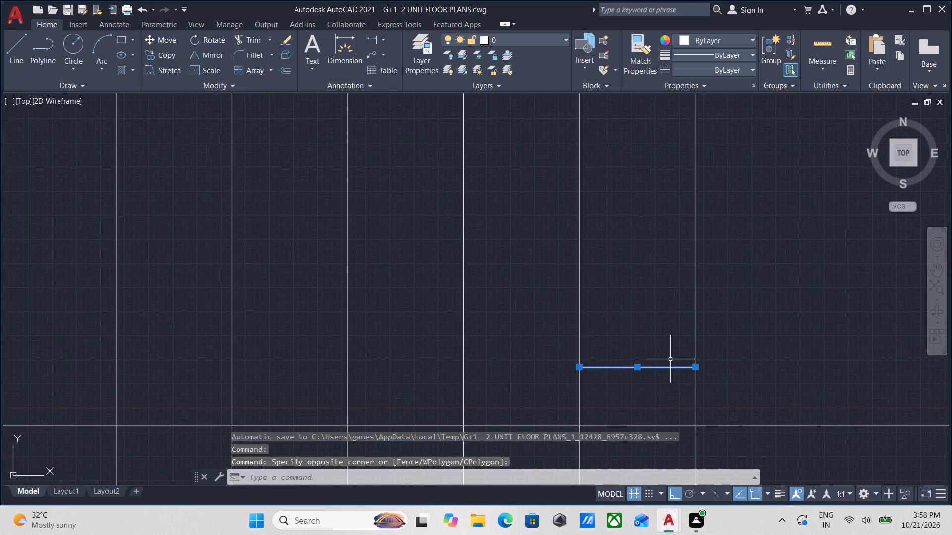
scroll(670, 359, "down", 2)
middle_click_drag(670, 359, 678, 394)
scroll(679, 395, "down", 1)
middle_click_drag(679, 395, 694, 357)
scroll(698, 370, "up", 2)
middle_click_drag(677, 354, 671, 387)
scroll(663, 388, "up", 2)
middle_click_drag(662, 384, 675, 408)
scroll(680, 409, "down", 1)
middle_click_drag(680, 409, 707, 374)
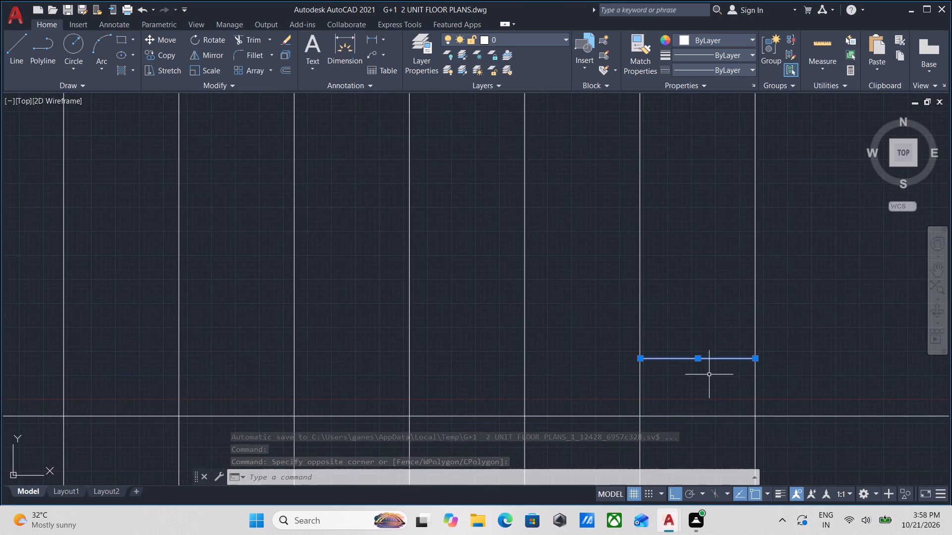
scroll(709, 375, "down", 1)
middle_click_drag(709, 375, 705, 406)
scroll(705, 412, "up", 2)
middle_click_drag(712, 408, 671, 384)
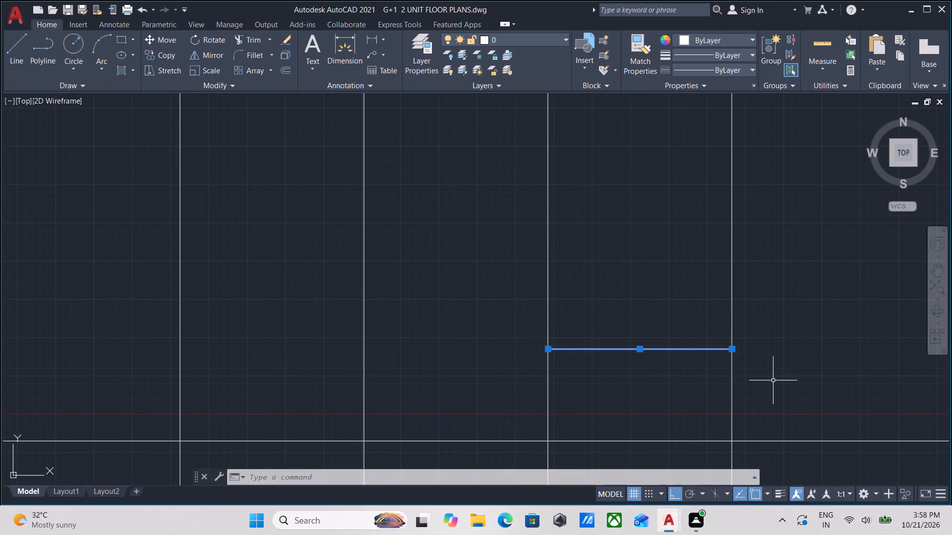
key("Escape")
Offset the first tread line slightly downward by a picked distance to form the tread thickness.
left_click(695, 366)
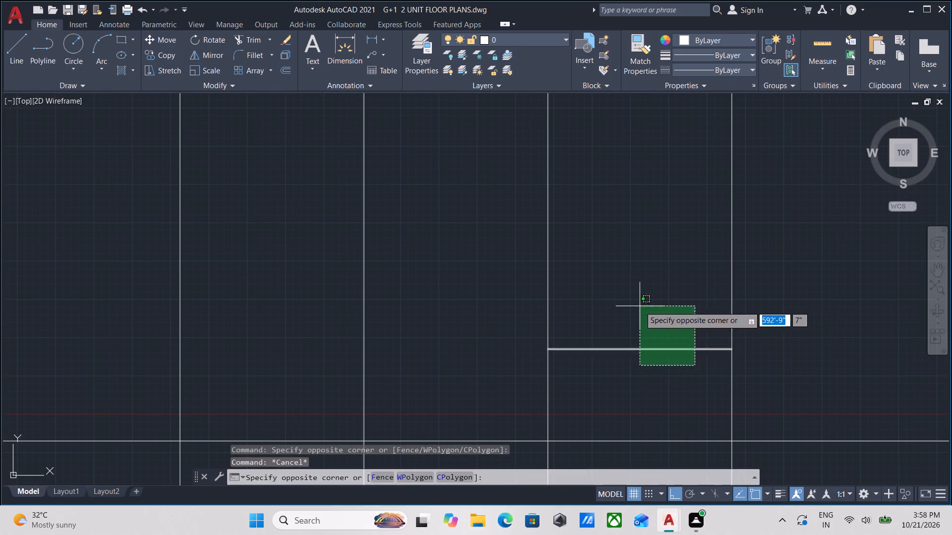
left_click(640, 306)
key("p")
key("Escape")
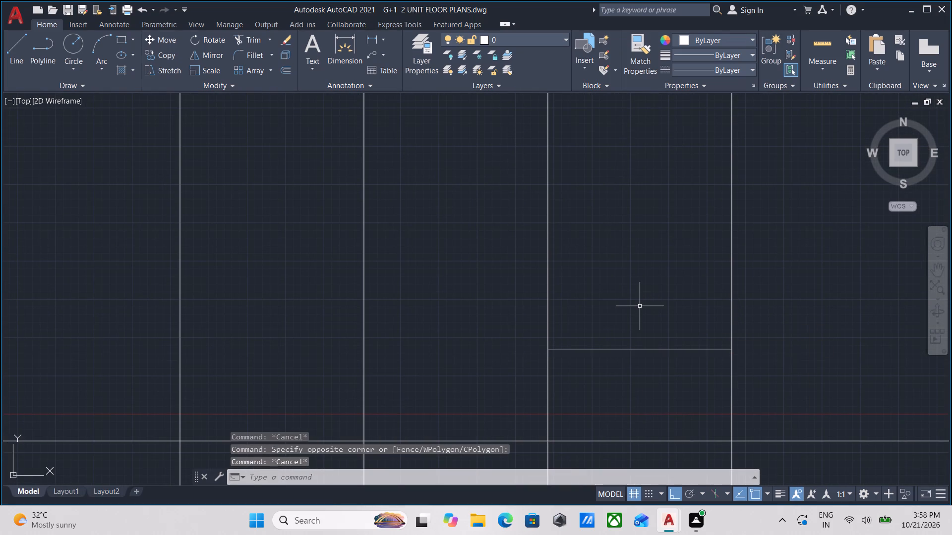
left_click(663, 378)
left_click(640, 334)
key("o")
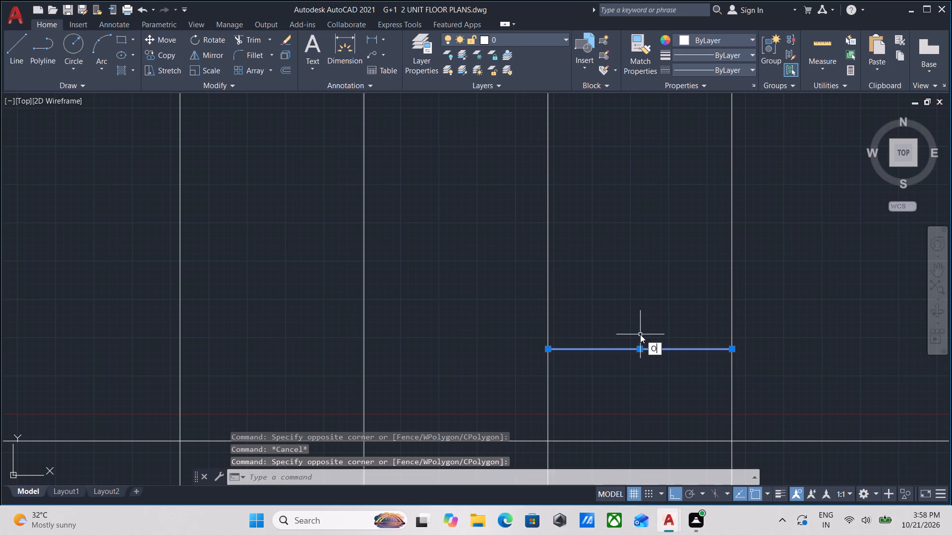
key("Return")
left_click(644, 352)
left_click(644, 364)
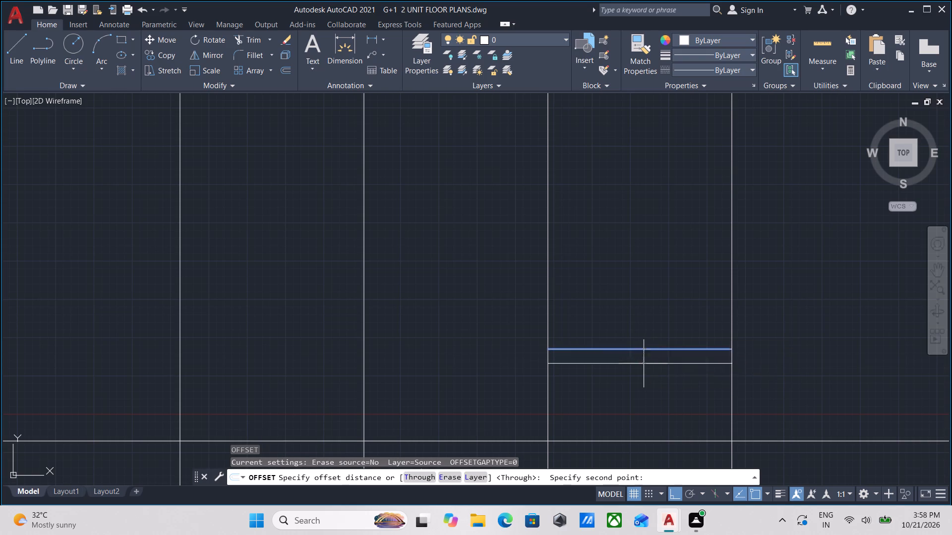
left_click(642, 385)
key("Escape")
Fillet the two tread lines at their door-side ends to form a rounded nosing.
scroll(695, 350, "up", 1)
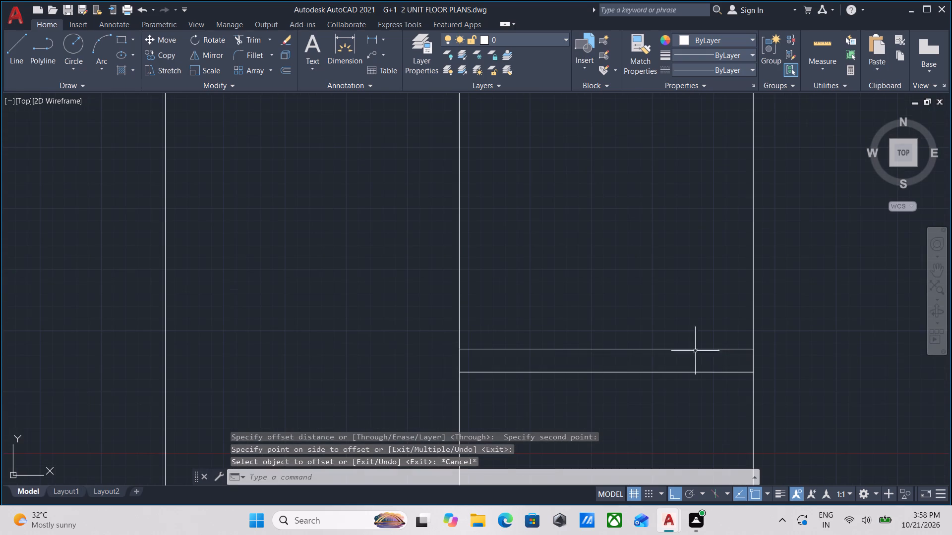
key("f")
key("Return")
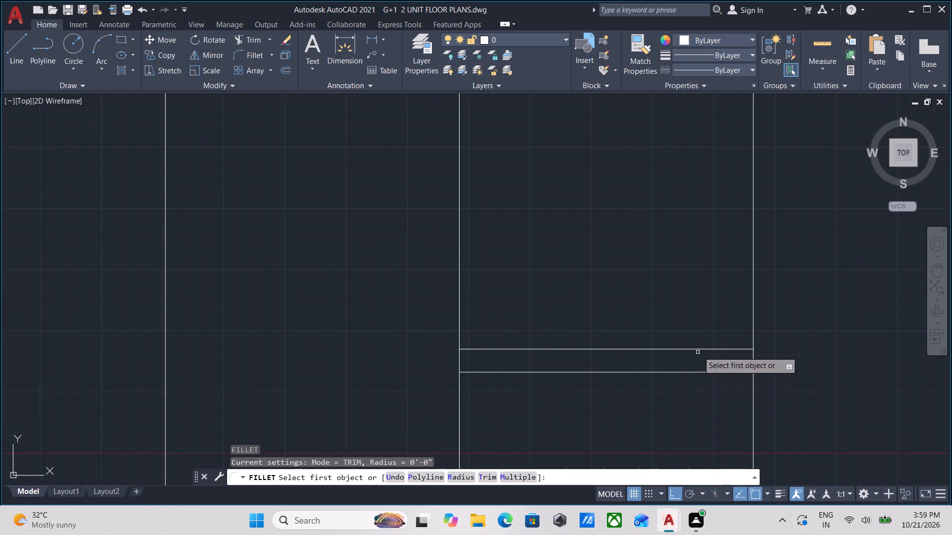
left_click(699, 348)
left_click(704, 374)
Trim the vertical projection line between the two tread lines at the rounded nosing and end the Trim command.
scroll(705, 374, "down", 2)
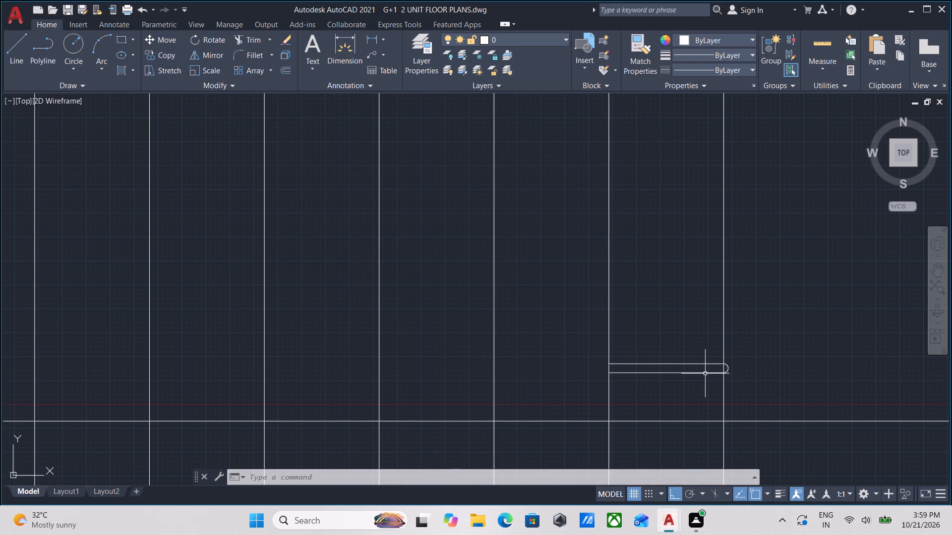
scroll(709, 371, "up", 2)
scroll(721, 375, "down", 1)
middle_click_drag(717, 374, 642, 362)
scroll(661, 373, "up", 3)
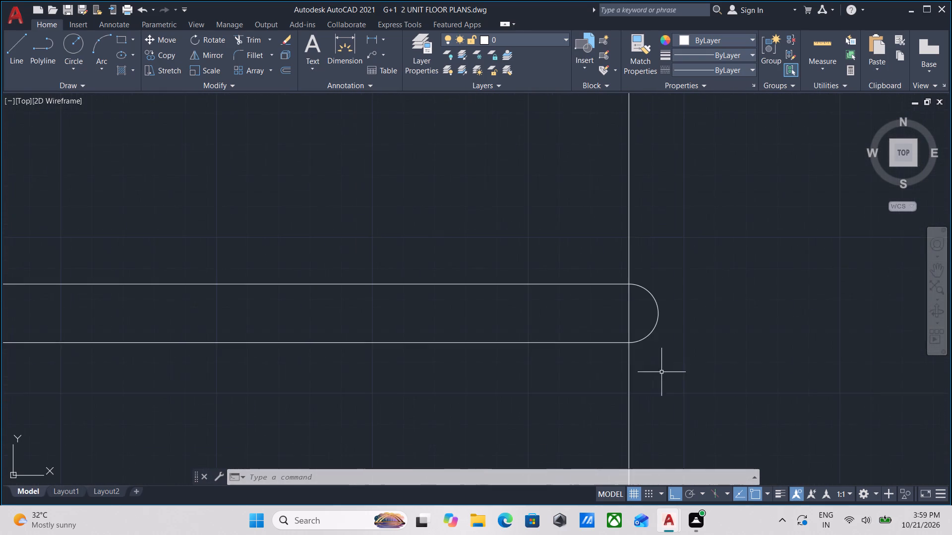
middle_click_drag(634, 332, 648, 347)
type("TR")
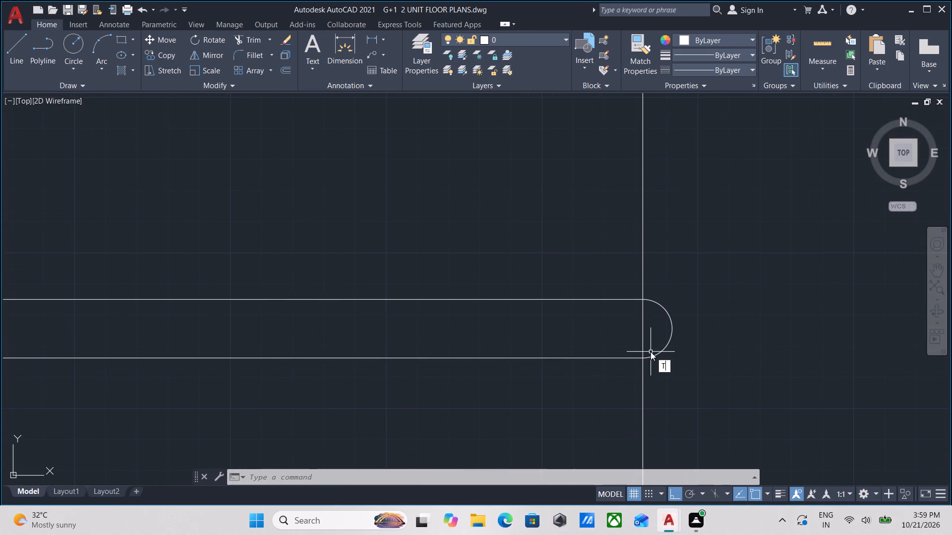
key("Return")
left_click(649, 333)
left_click(579, 331)
scroll(585, 334, "down", 2)
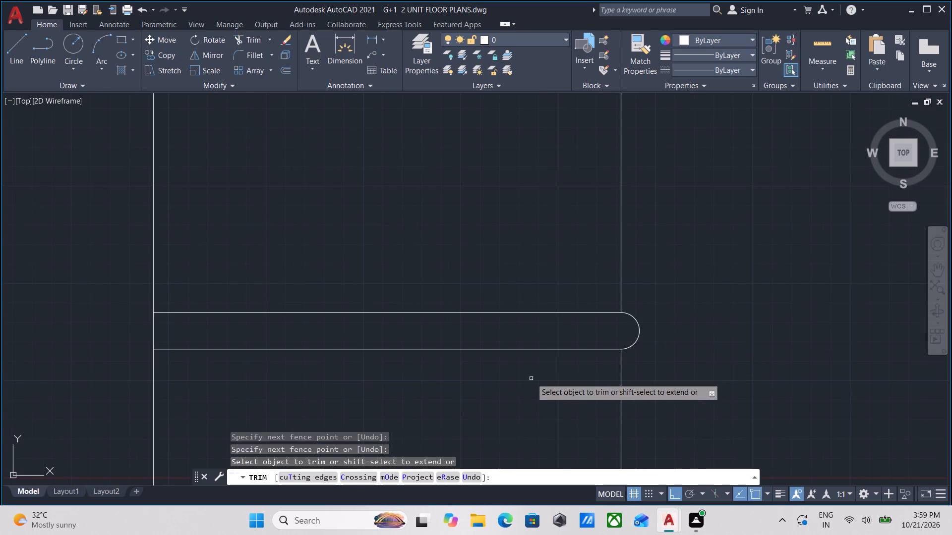
left_click(531, 378)
scroll(529, 371, "down", 3)
key("Escape")
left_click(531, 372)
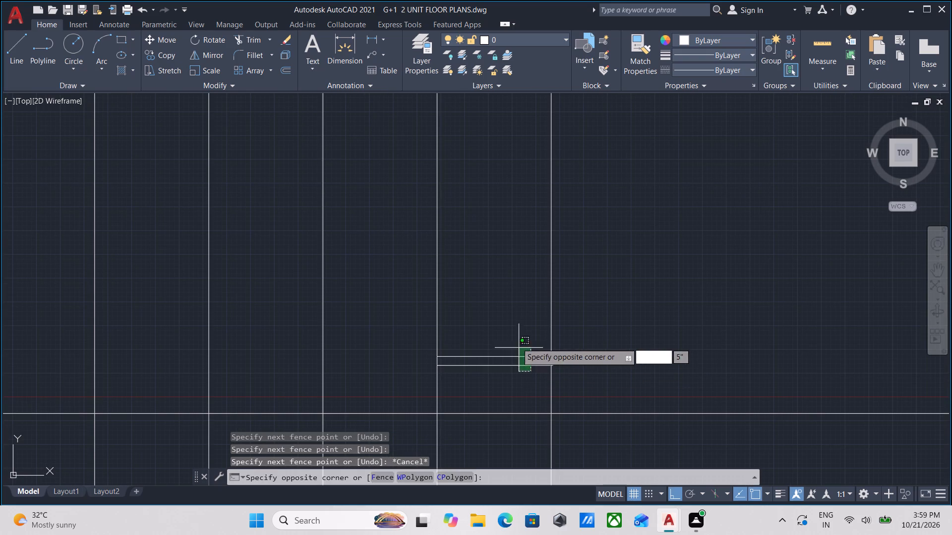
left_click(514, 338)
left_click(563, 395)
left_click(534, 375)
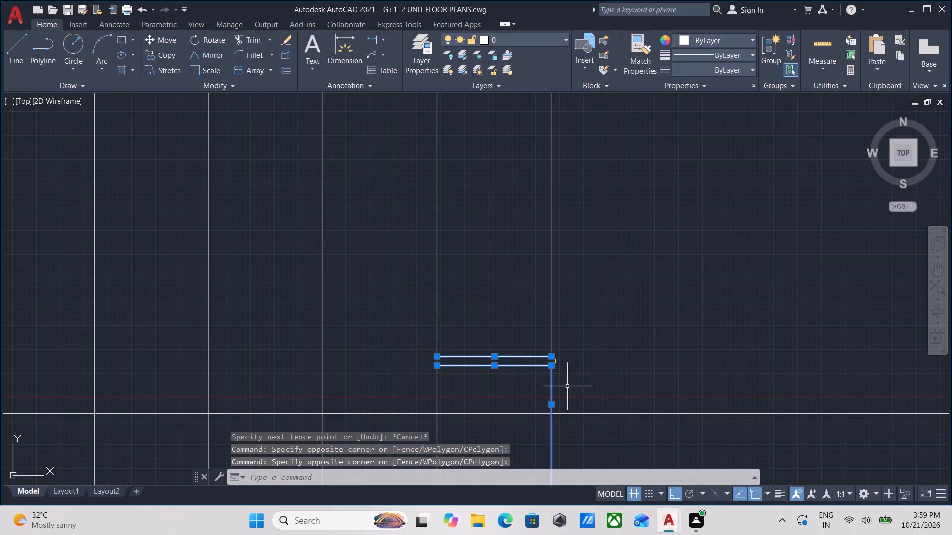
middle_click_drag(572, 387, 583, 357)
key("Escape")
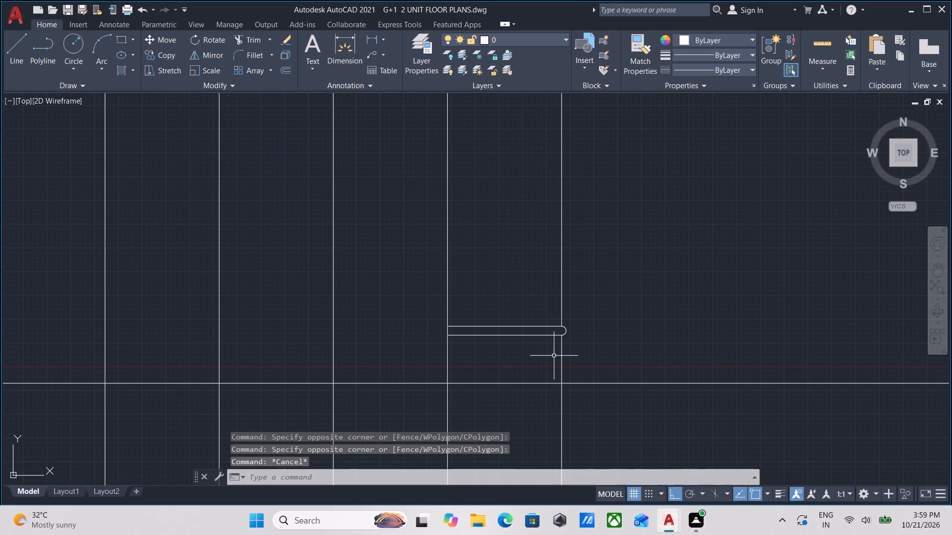
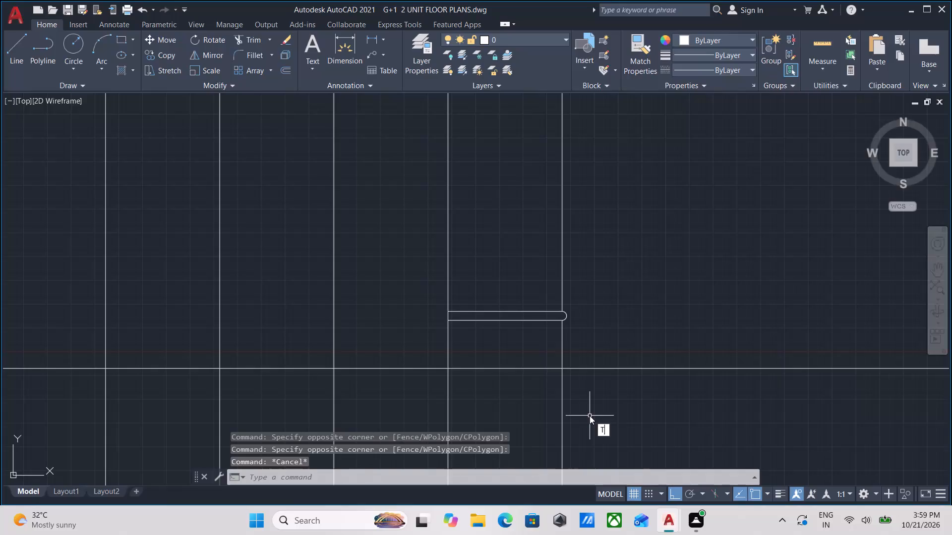
Trim the vertical construction line at the first step's nosing, removing the parts above the tread and below the floor line.
key("Return")
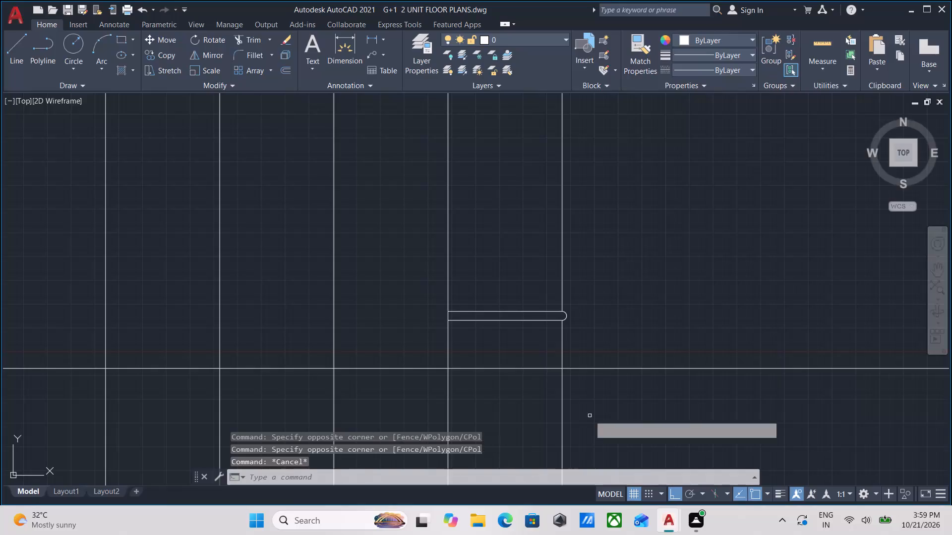
left_click(590, 416)
left_click(513, 410)
left_click(588, 286)
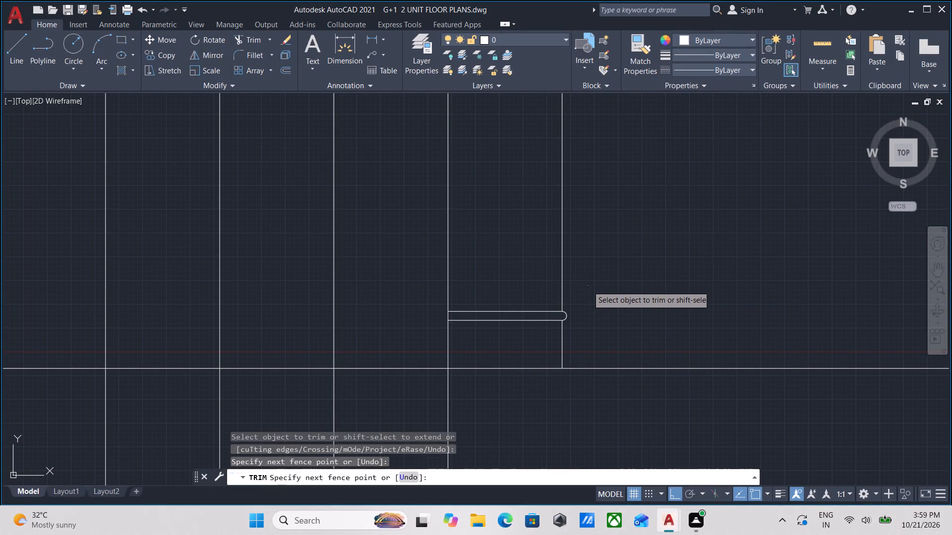
left_click(537, 263)
key("Escape")
Group the first step's two tread lines, rounded nosing and riser.
left_click(589, 351)
left_click(513, 282)
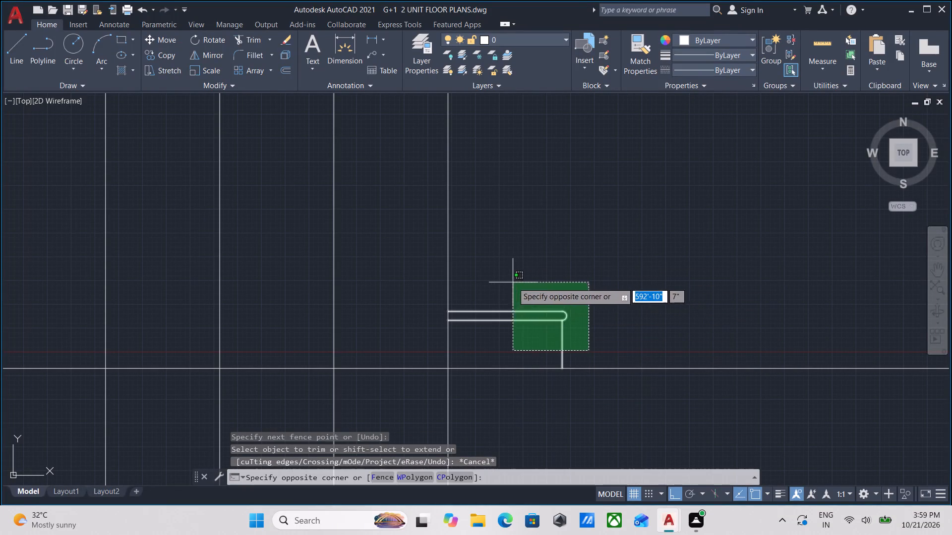
middle_click_drag(533, 281, 562, 284)
key("g")
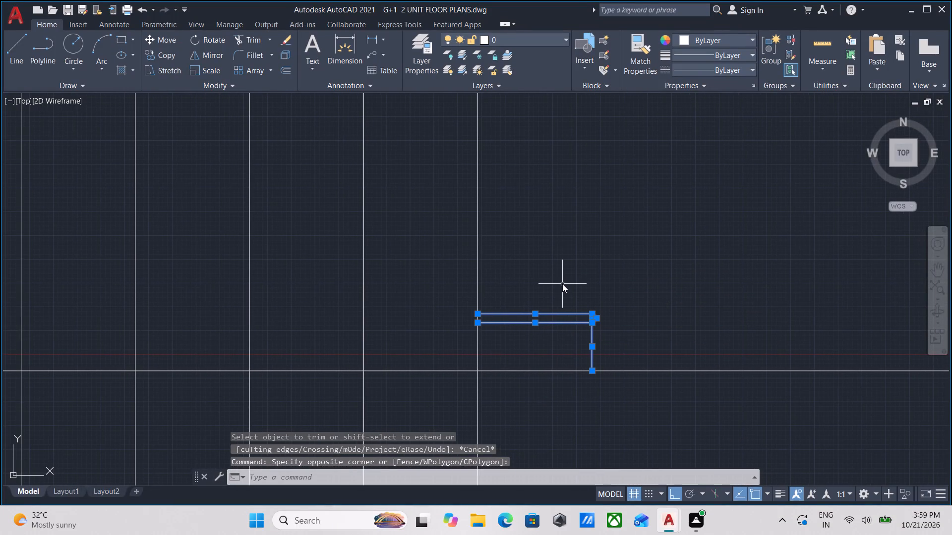
key("Return")
Copy the first step from its riser's foot to the top back corner of its tread, with ortho off.
left_click_drag(597, 350, 594, 345)
left_click(558, 302)
middle_click_drag(530, 339, 567, 344)
type("CO")
key("Return")
scroll(634, 409, "up", 1)
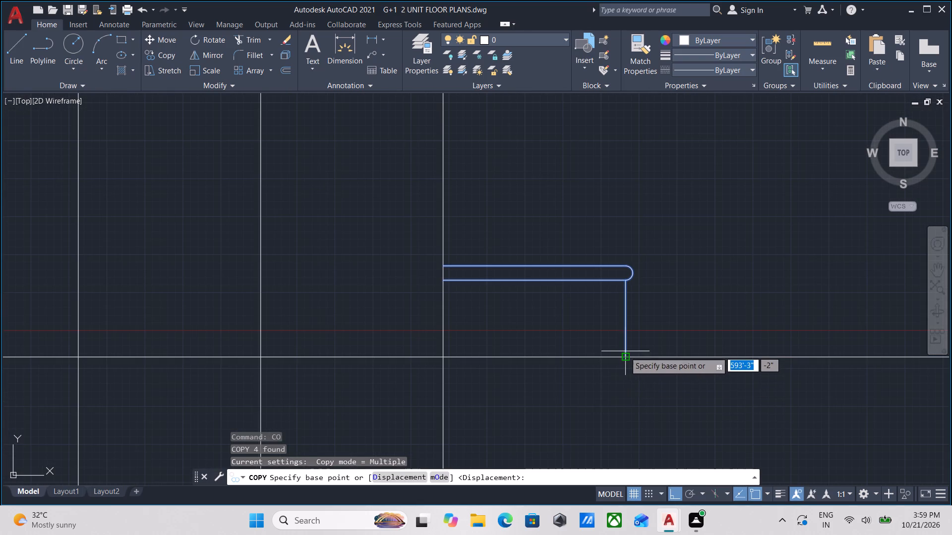
left_click(624, 355)
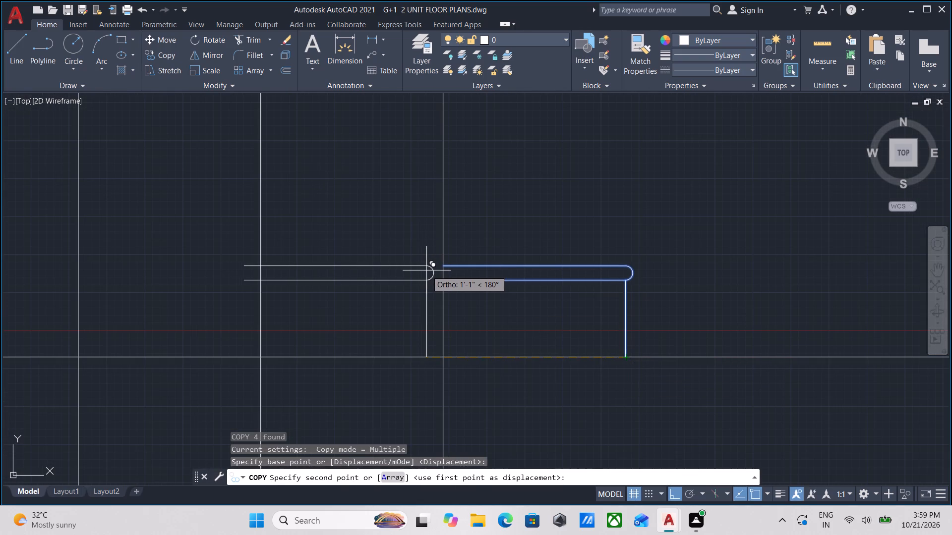
key("F8")
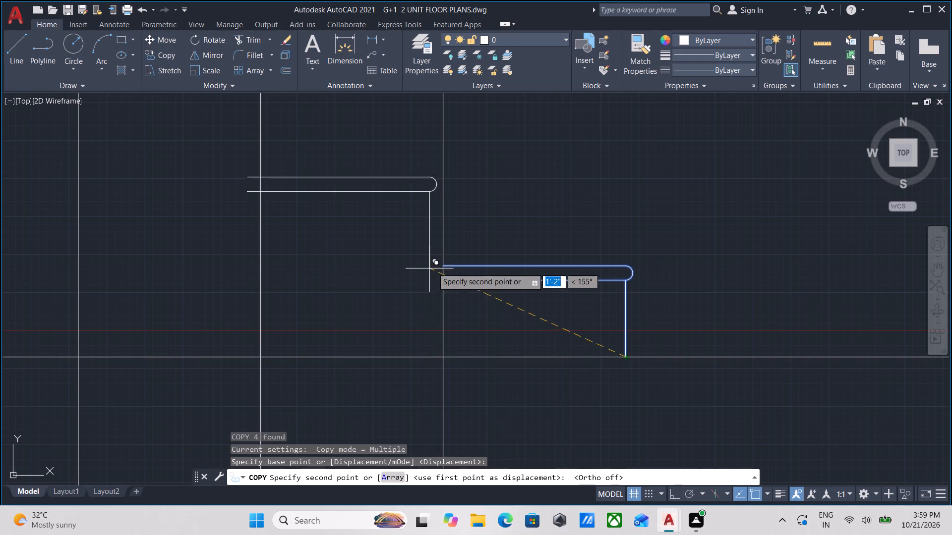
left_click(444, 263)
Place three more copies of the step up the flight, each riser starting at the previous tread's top back corner.
scroll(415, 242, "down", 1)
middle_click_drag(415, 242, 416, 244)
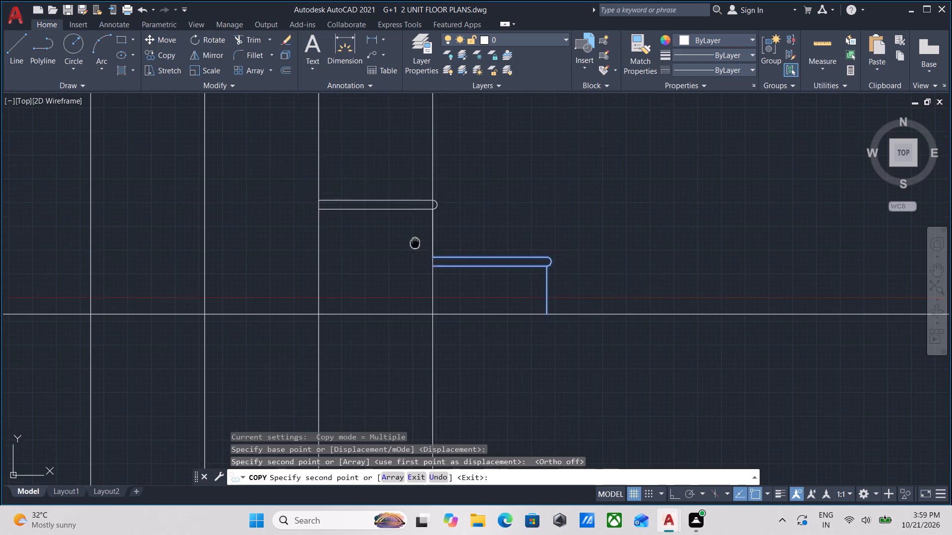
middle_click_drag(416, 244, 493, 305)
middle_click_drag(429, 281, 552, 293)
scroll(514, 262, "up", 1)
left_click(524, 285)
scroll(449, 271, "down", 1)
middle_click_drag(449, 271, 583, 338)
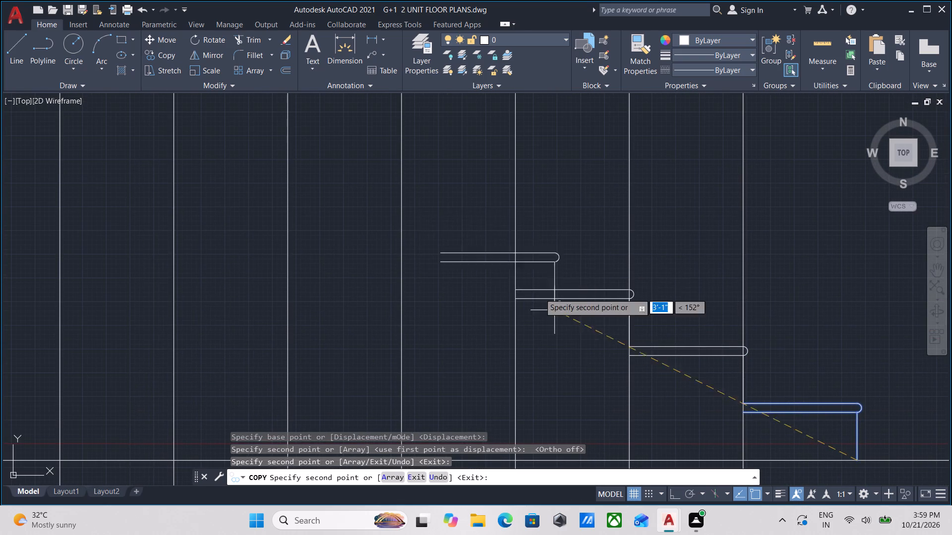
left_click(516, 287)
middle_click_drag(485, 297, 550, 343)
scroll(551, 344, "down", 2)
middle_click_drag(551, 344, 650, 366)
scroll(623, 322, "up", 3)
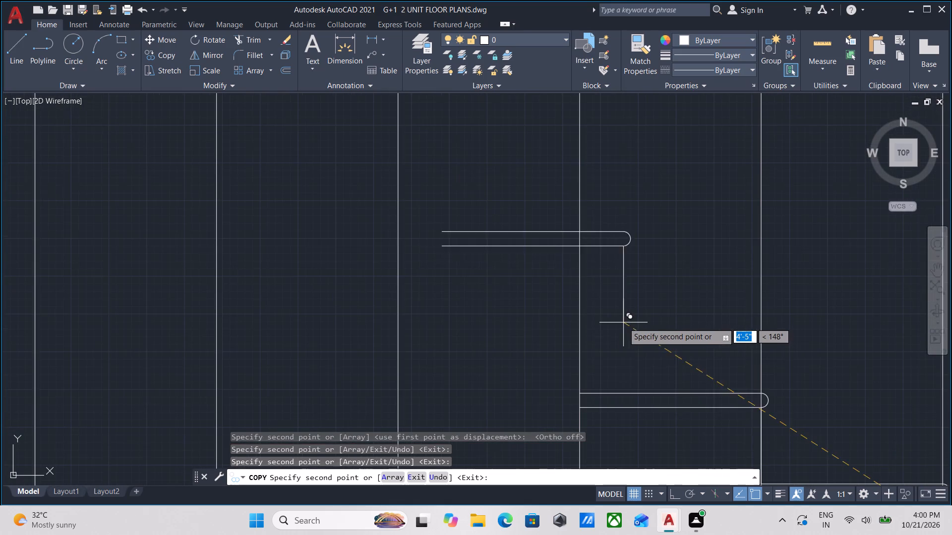
left_click(578, 392)
Place two more step copies up to the last vertical construction line of the flight and end the copying.
middle_click_drag(499, 335, 501, 337)
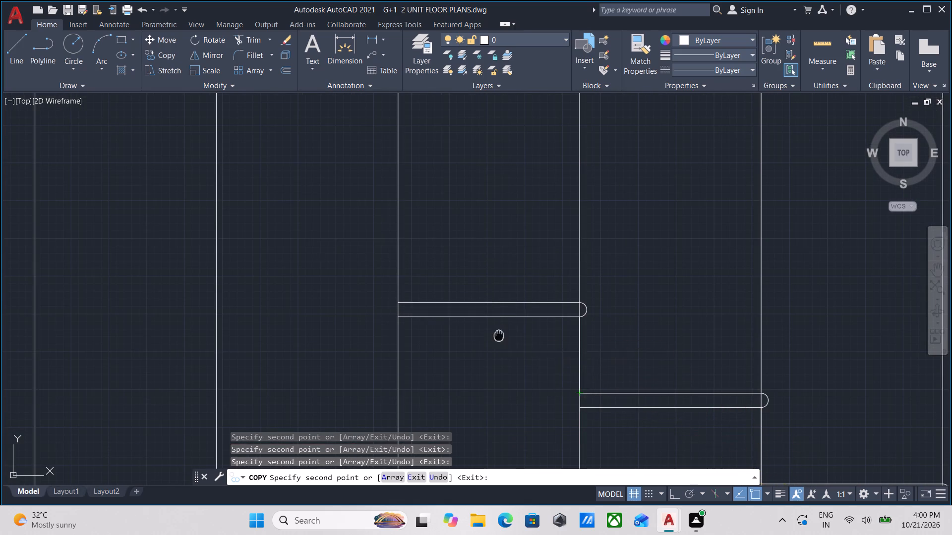
middle_click_drag(501, 337, 581, 394)
left_click(482, 359)
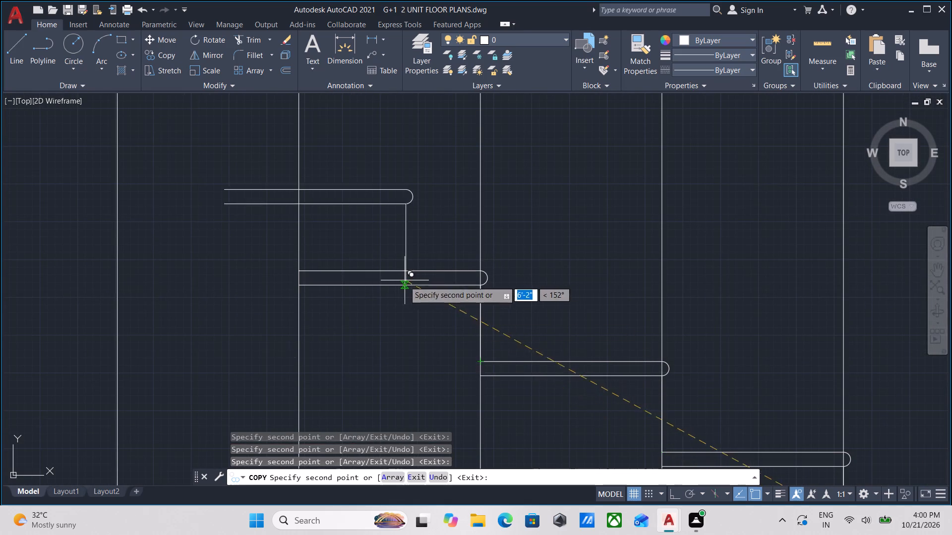
middle_click_drag(404, 281, 562, 385)
scroll(404, 281, "down", 1)
left_click(496, 373)
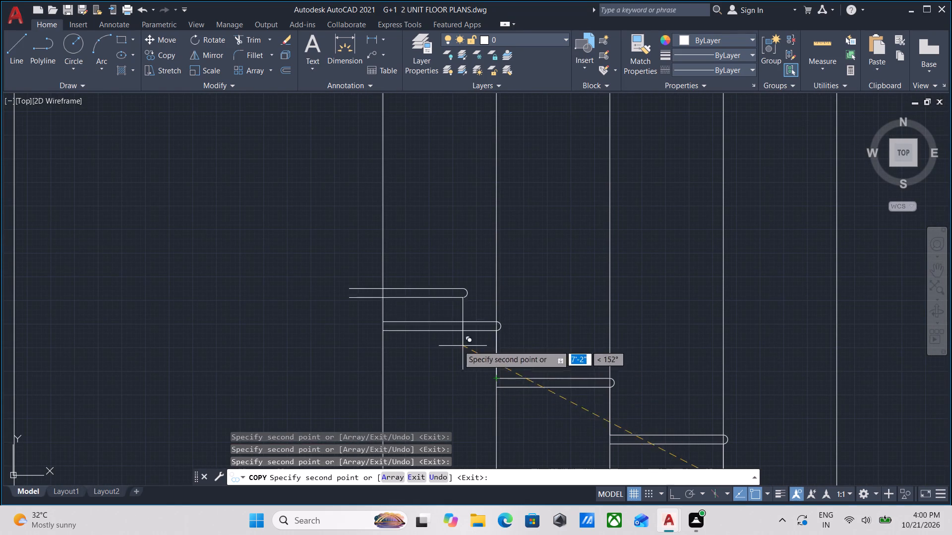
middle_click_drag(453, 345, 634, 330)
scroll(656, 333, "down", 2)
middle_click_drag(661, 344, 688, 406)
scroll(612, 379, "down", 1)
middle_click_drag(612, 379, 611, 378)
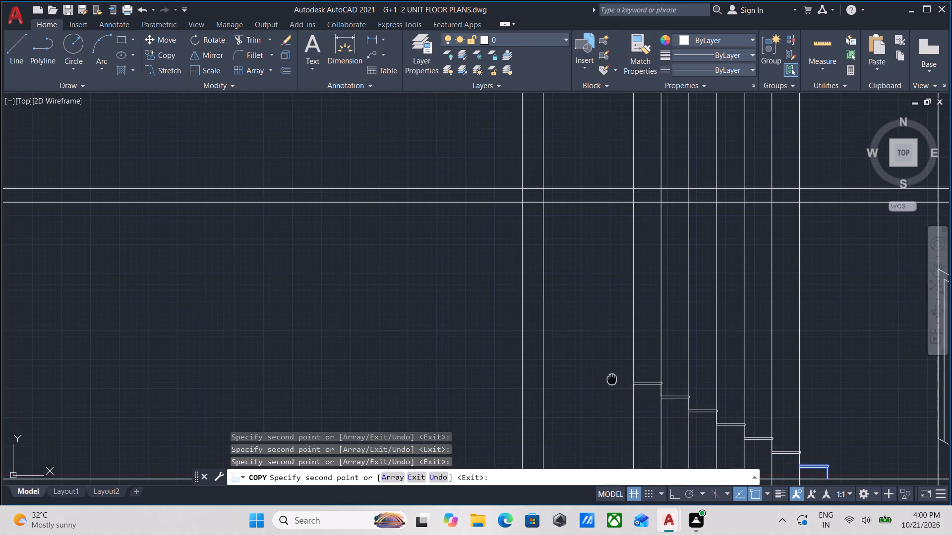
middle_click_drag(611, 378, 546, 358)
key("Escape")
Compare the stair section with the staircase in the lobby of the floor plan above it.
scroll(557, 352, "up", 1)
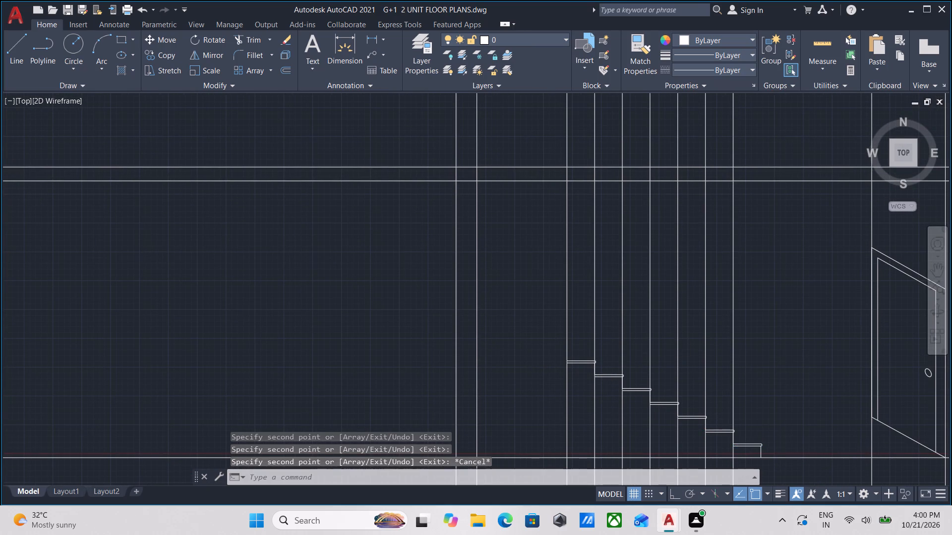
middle_click(557, 352)
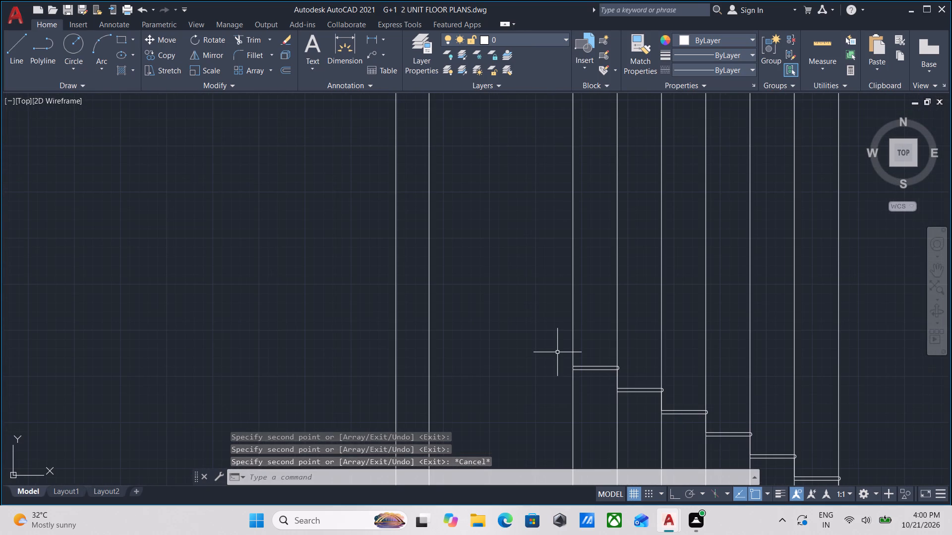
middle_click_drag(561, 354, 567, 366)
scroll(578, 370, "down", 1)
middle_click_drag(578, 370, 585, 377)
scroll(593, 386, "down", 2)
middle_click_drag(593, 386, 631, 347)
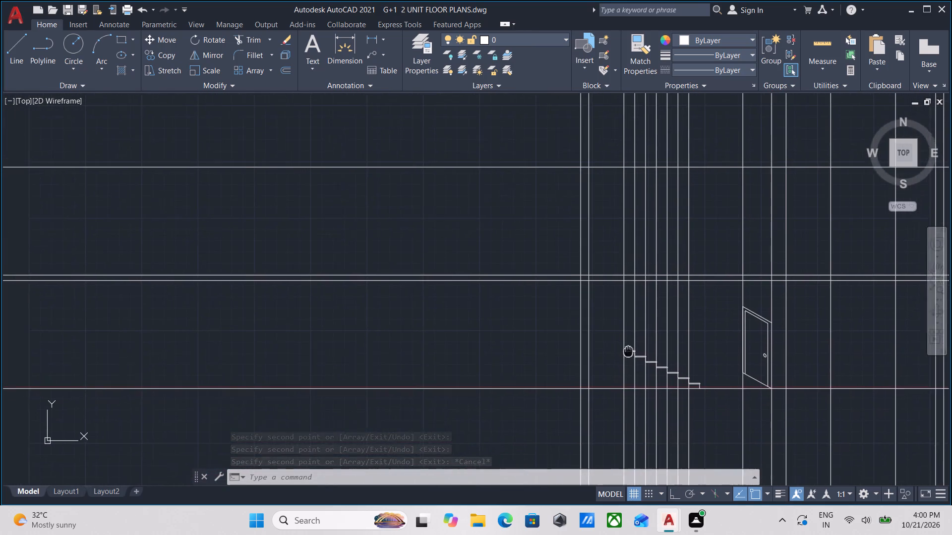
middle_click_drag(631, 347, 633, 345)
middle_click_drag(653, 364, 670, 362)
scroll(653, 364, "down", 1)
scroll(650, 346, "up", 1)
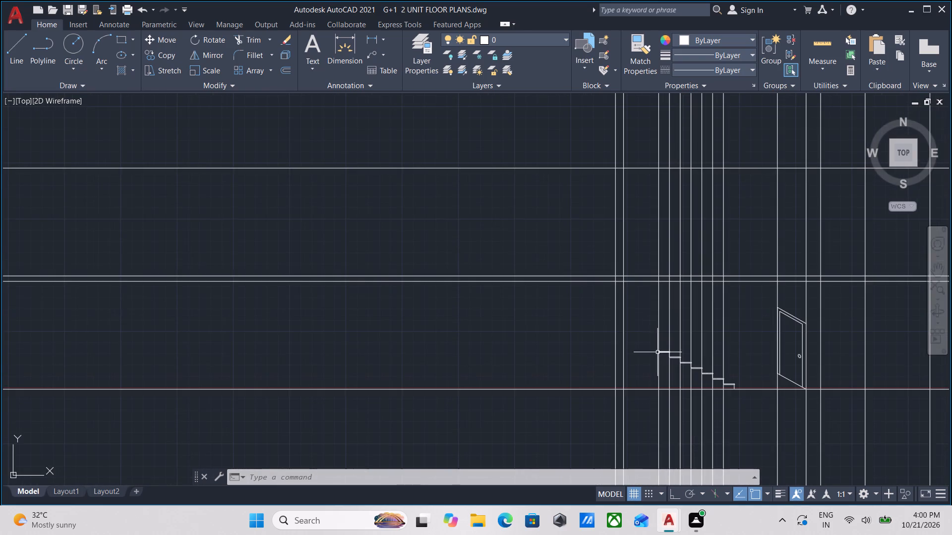
middle_click_drag(658, 352, 615, 359)
scroll(646, 371, "up", 2)
scroll(590, 361, "down", 3)
middle_click_drag(599, 378, 585, 500)
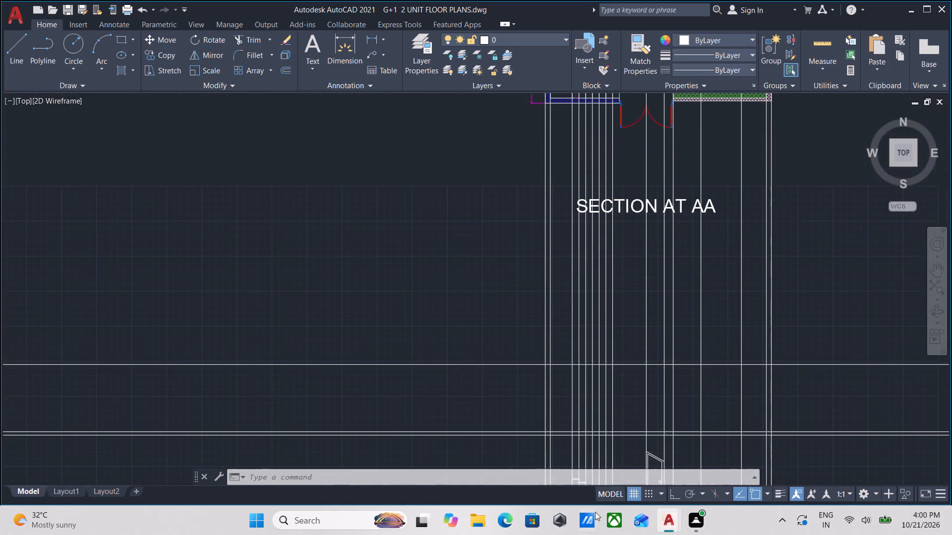
middle_click_drag(604, 437, 606, 492)
middle_click_drag(609, 379, 609, 398)
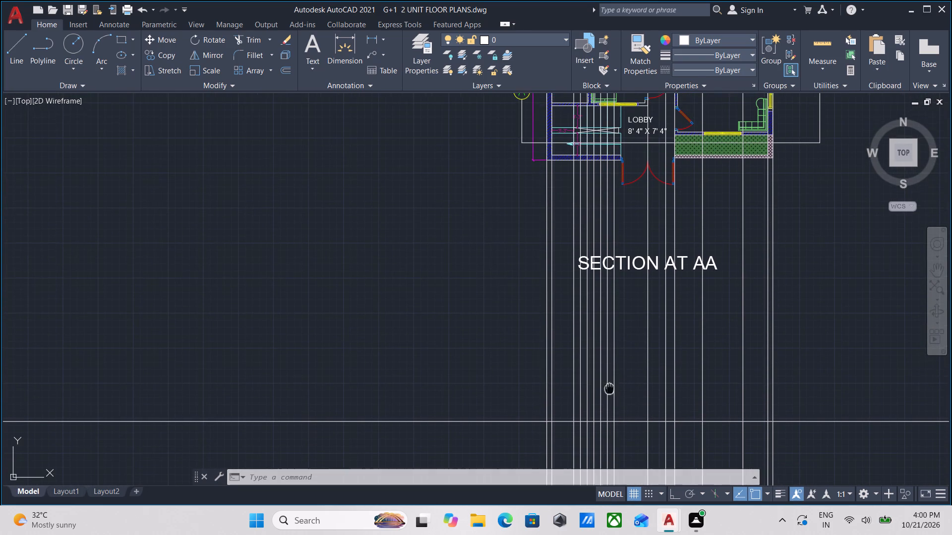
middle_click_drag(609, 398, 606, 423)
scroll(586, 277, "up", 2)
middle_click_drag(578, 230, 578, 468)
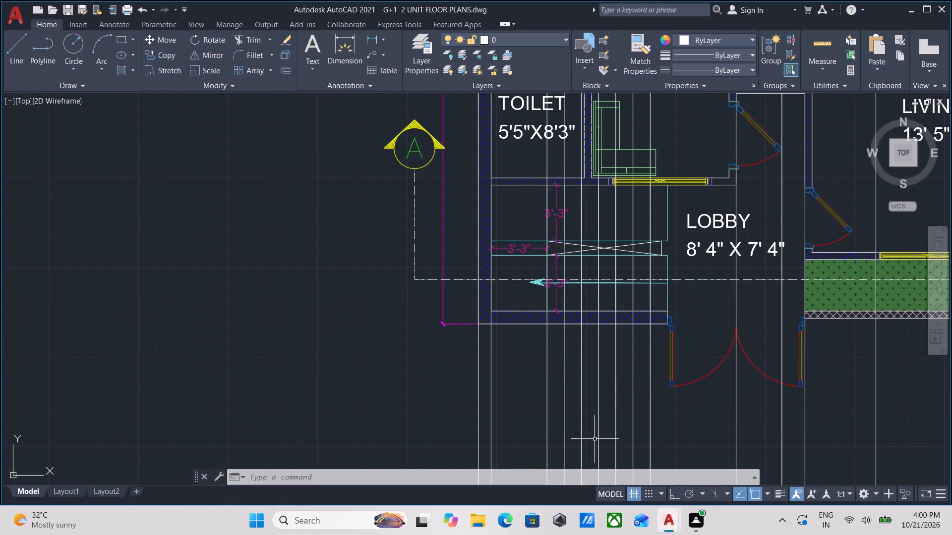
middle_click_drag(577, 447, 578, 286)
middle_click_drag(534, 410, 579, 210)
middle_click_drag(561, 404, 586, 162)
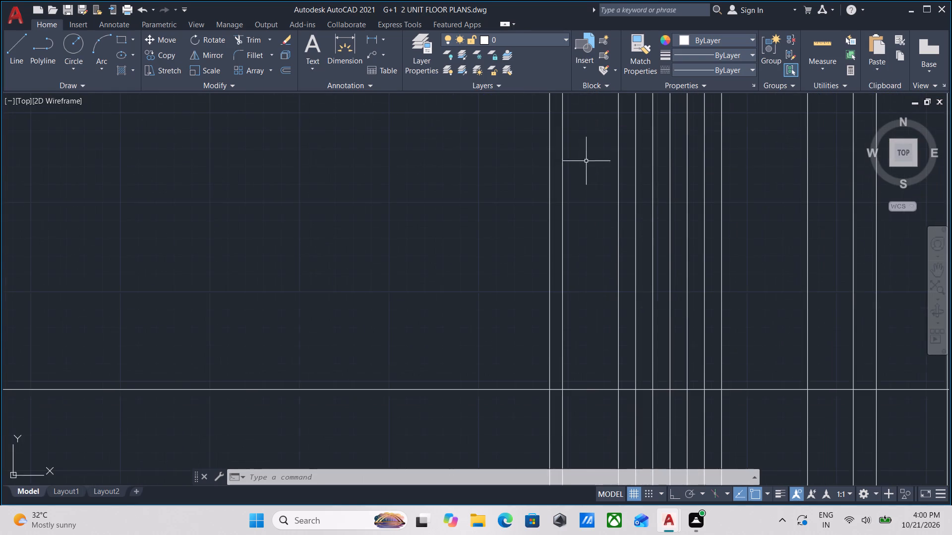
middle_click_drag(578, 356, 593, 201)
scroll(597, 212, "down", 2)
middle_click_drag(598, 253, 588, 186)
scroll(645, 266, "up", 2)
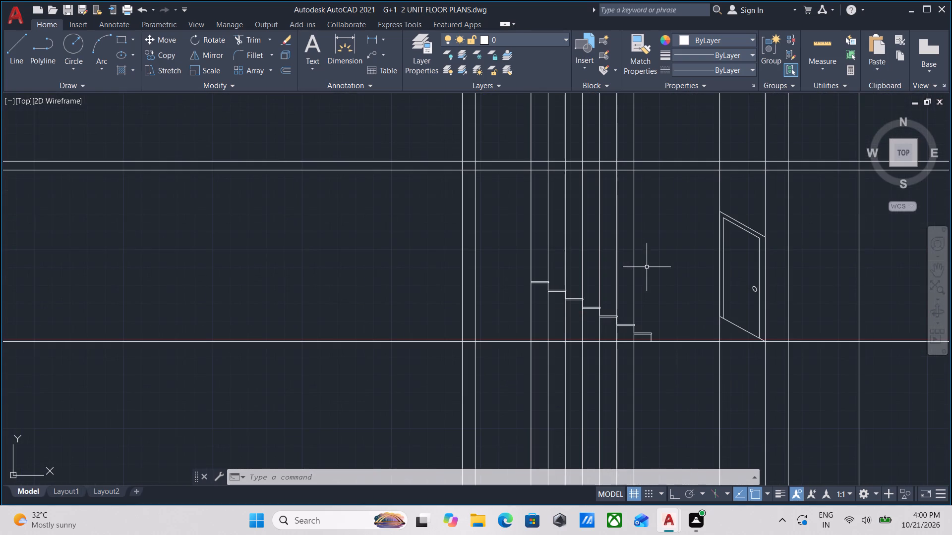
middle_click_drag(500, 252, 511, 280)
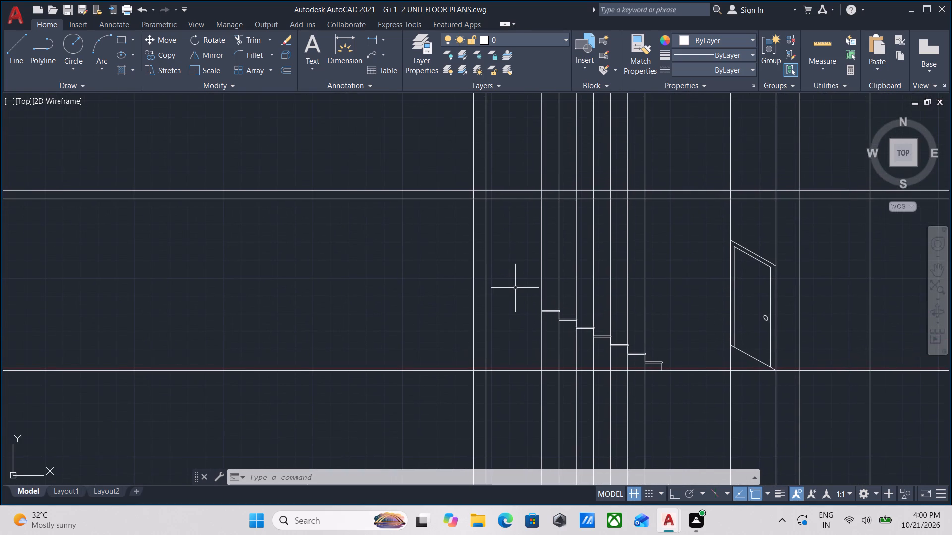
Draw a horizontal landing line from the top tread's upper back corner to the inner wall line.
key("l")
key("Return")
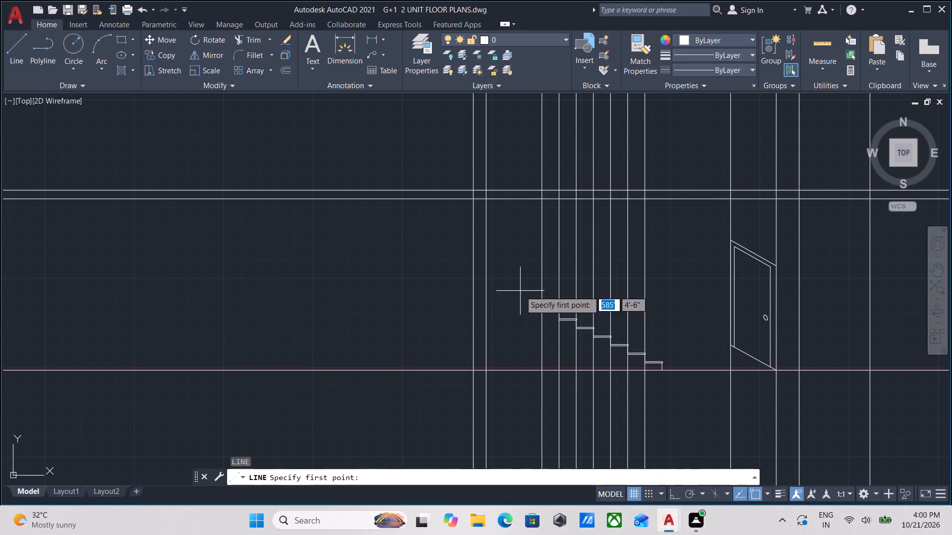
scroll(522, 294, "up", 2)
scroll(571, 336, "up", 2)
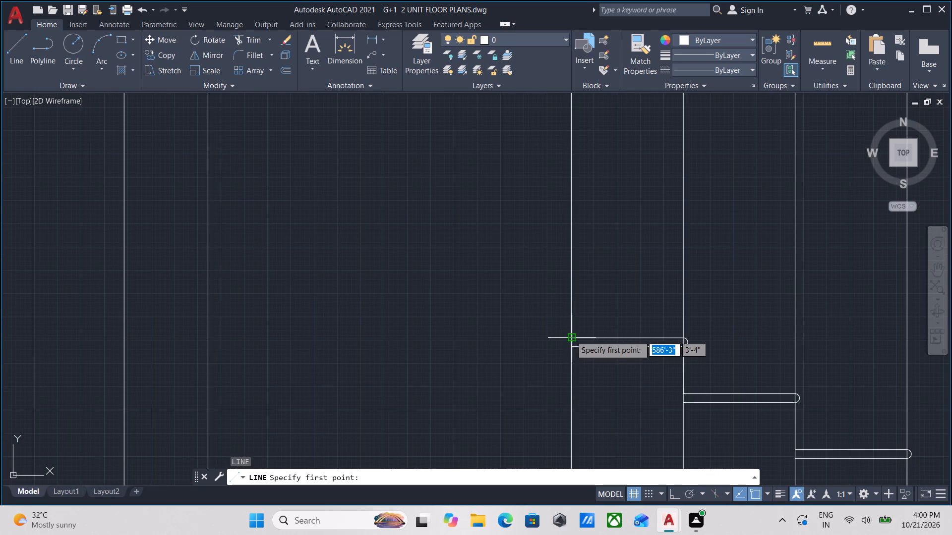
left_click(571, 336)
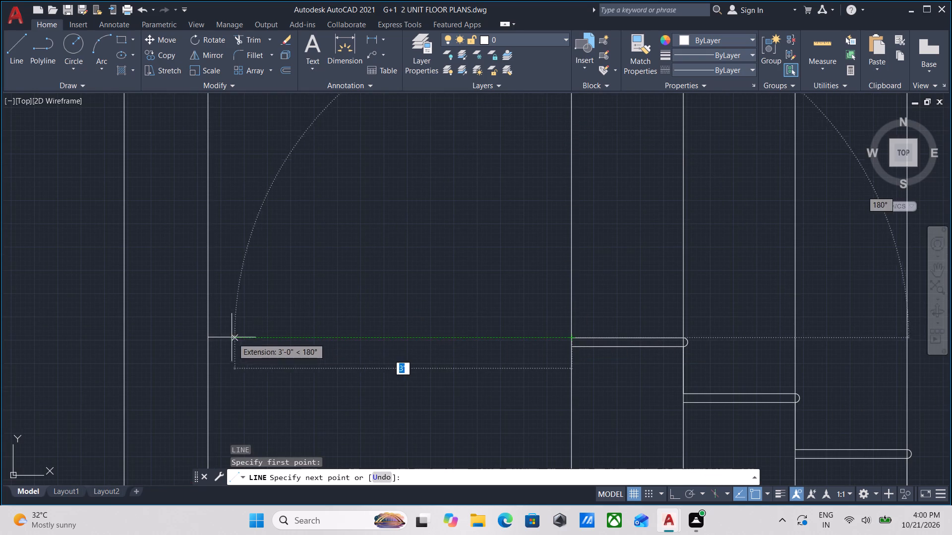
left_click(206, 339)
key("Escape")
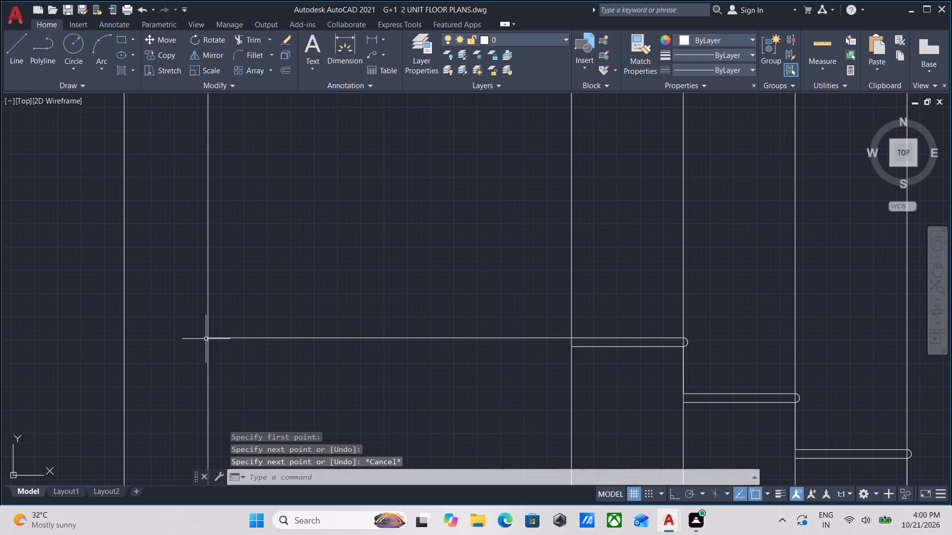
Erase the seven vertical construction lines running through the stair treads.
scroll(206, 339, "down", 2)
scroll(533, 334, "down", 1)
middle_click_drag(534, 333, 517, 293)
left_click(627, 278)
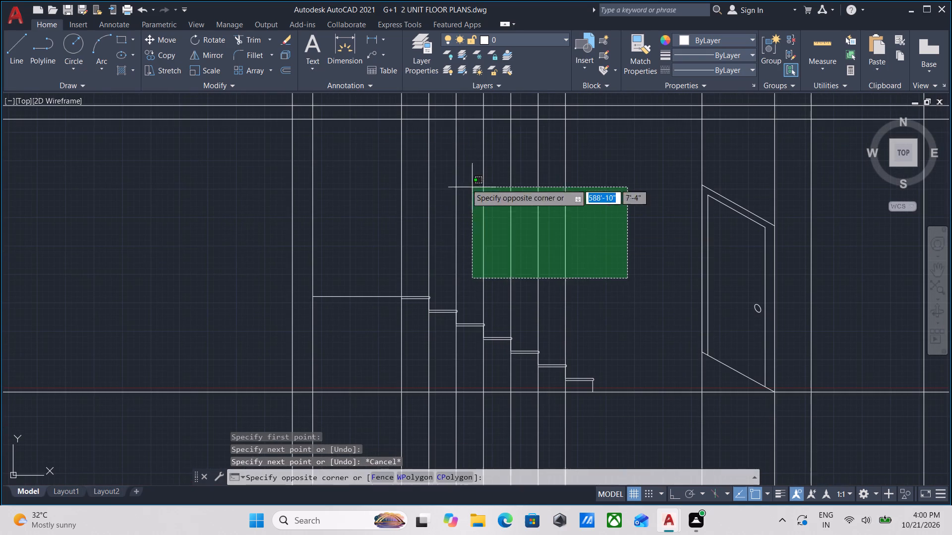
left_click(374, 162)
right_click(374, 162)
left_click(425, 240)
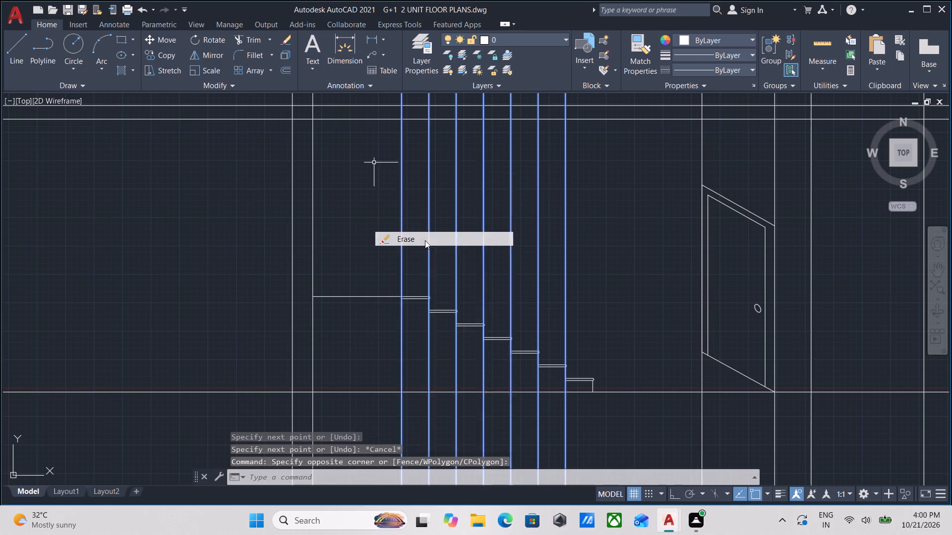
Examine the stair profile's treads and risers from the landing down to the floor line.
scroll(461, 260, "down", 1)
middle_click_drag(462, 262, 466, 283)
scroll(437, 322, "up", 1)
middle_click_drag(404, 300, 415, 307)
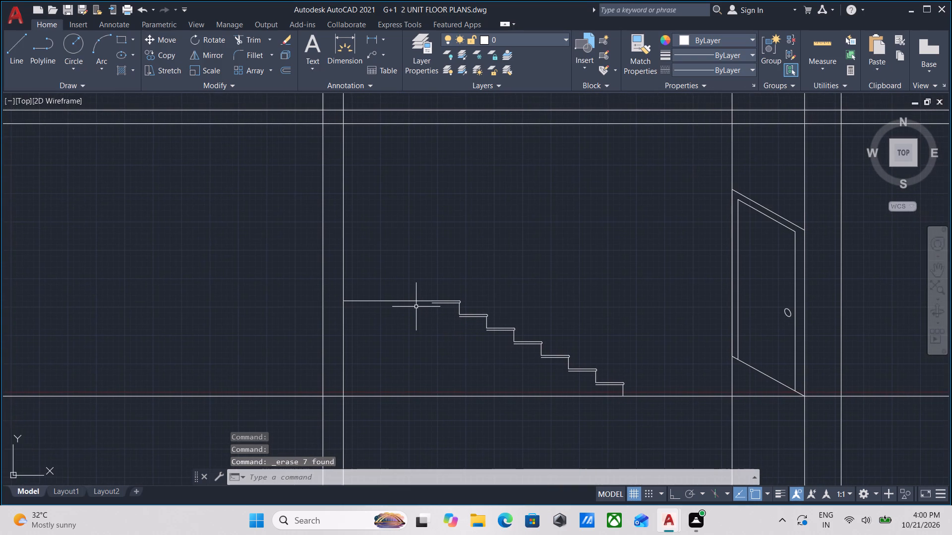
middle_click_drag(435, 317, 476, 353)
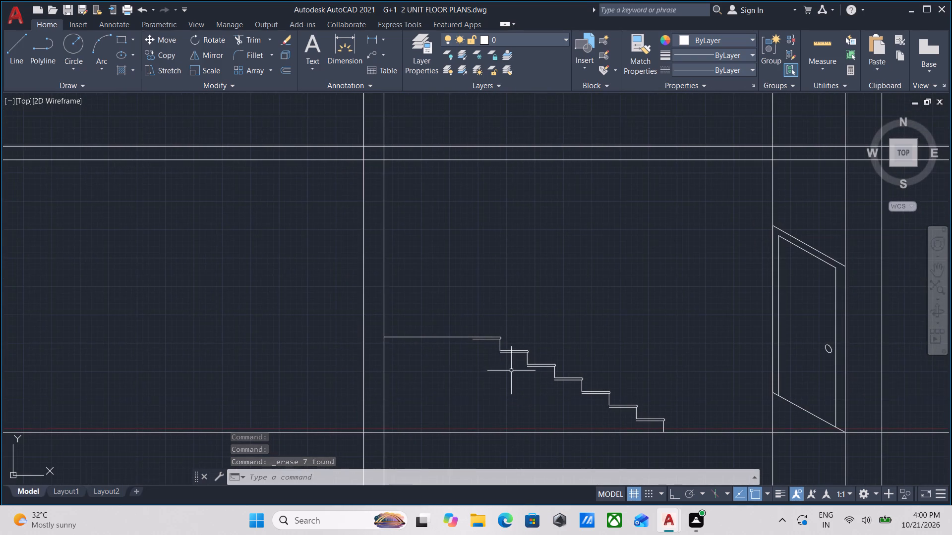
middle_click_drag(513, 371, 538, 362)
scroll(628, 412, "up", 3)
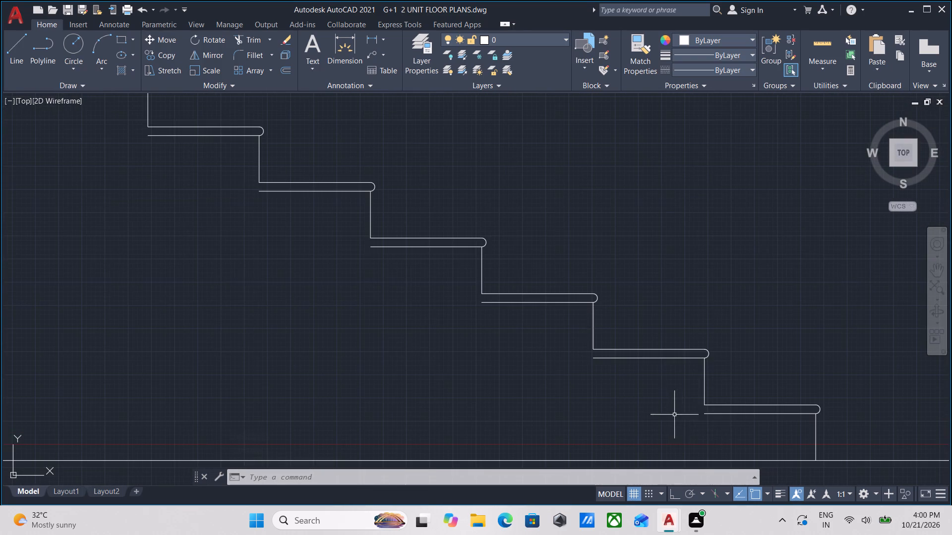
scroll(723, 411, "down", 1)
scroll(610, 395, "down", 1)
middle_click_drag(610, 395, 632, 413)
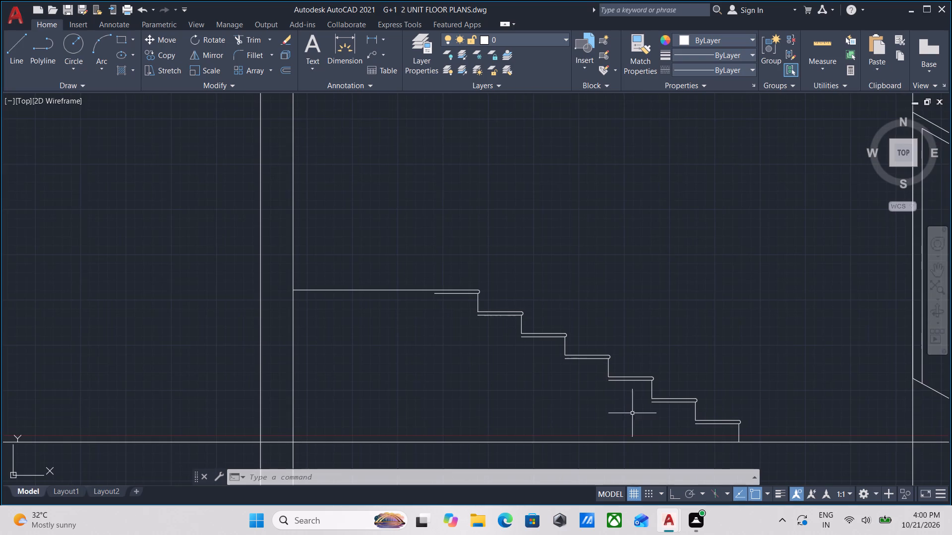
scroll(723, 431, "up", 2)
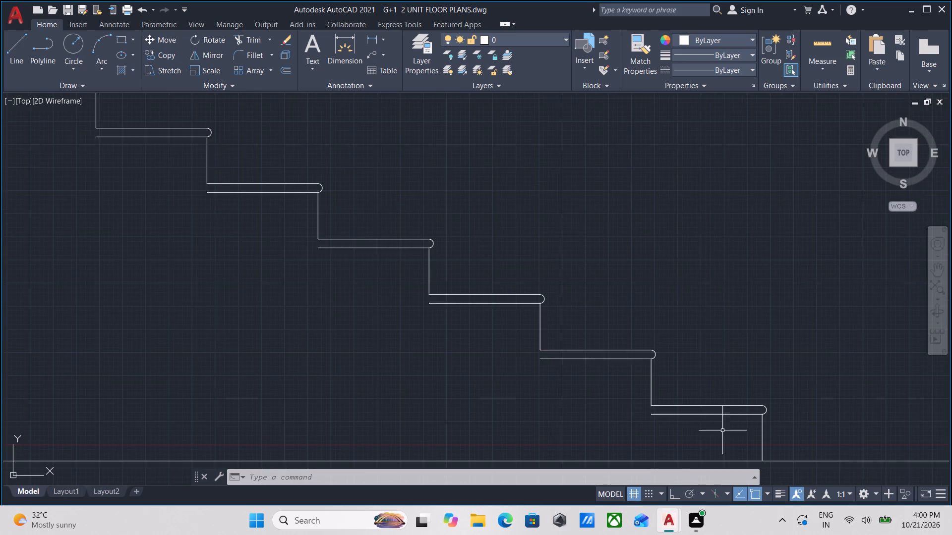
Close the open back end of the bottom stair tread with a short 1" vertical line between its lower and upper edges.
scroll(615, 409, "up", 1)
key("l")
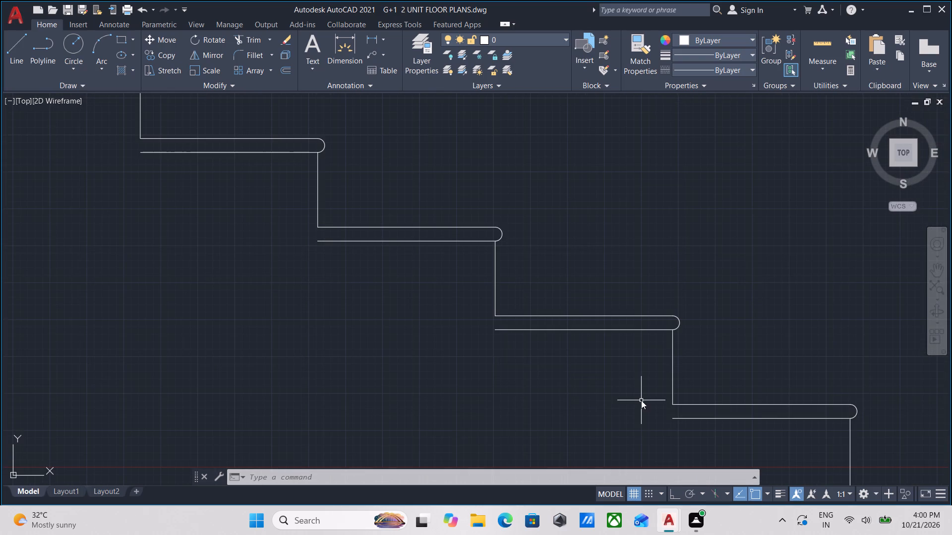
key("Return")
left_click(671, 420)
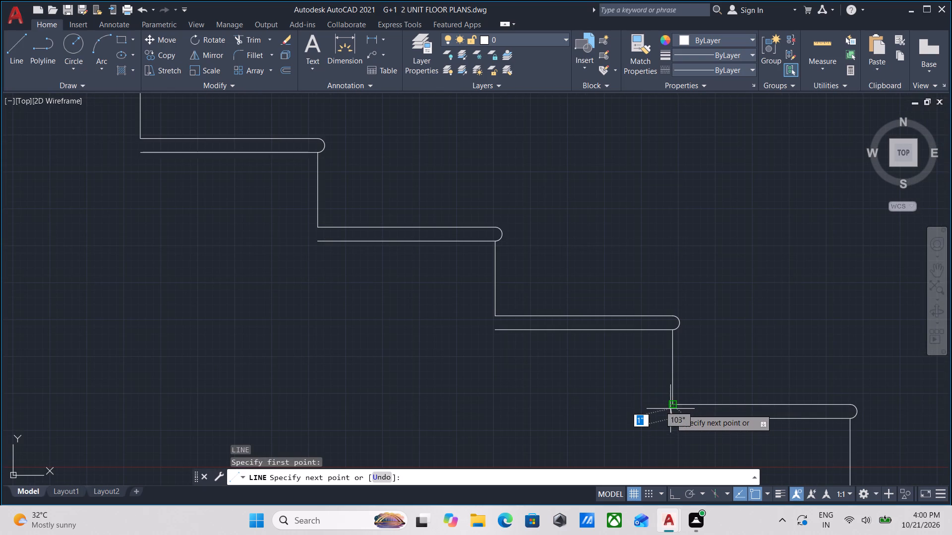
left_click(671, 409)
key("Escape")
Close the open back end of the second tread from the bottom with a short vertical line between its edges.
scroll(681, 411, "down", 2)
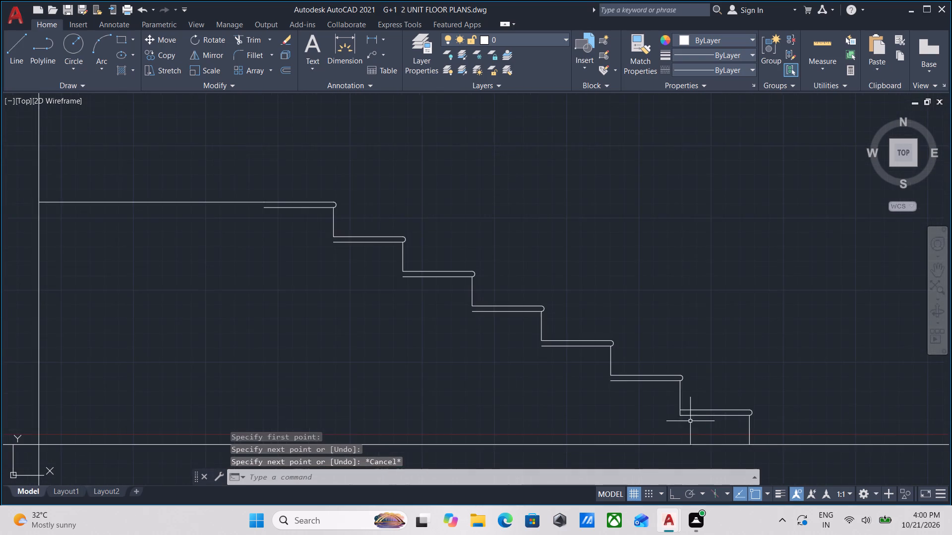
scroll(676, 421, "down", 1)
middle_click_drag(676, 421, 724, 414)
middle_click_drag(582, 394, 608, 460)
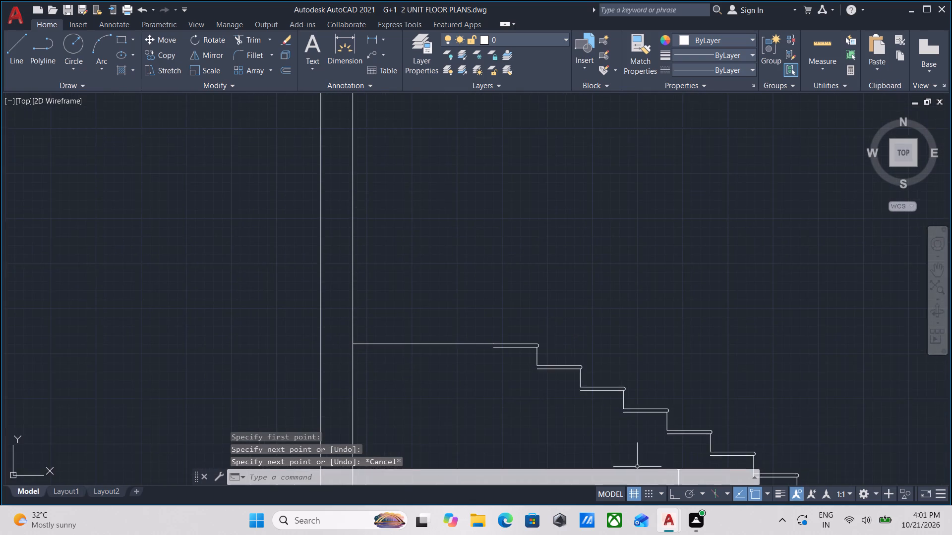
scroll(724, 456, "up", 2)
key("l")
key("Return")
scroll(687, 472, "up", 2)
left_click(692, 451)
left_click(692, 438)
key("Escape")
Draw a short vertical line from the top tread's lower back corner up to the landing line.
scroll(692, 438, "down", 2)
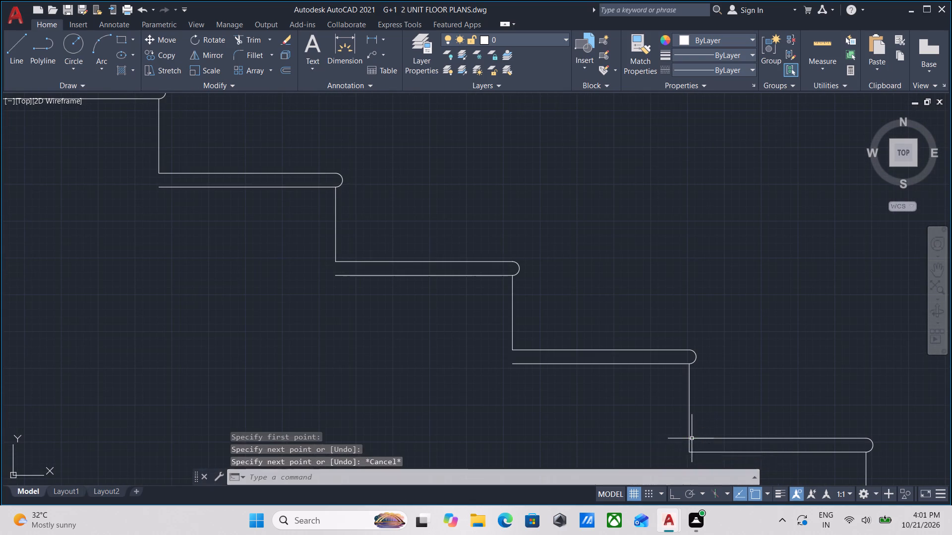
scroll(692, 438, "down", 2)
scroll(628, 425, "down", 1)
middle_click_drag(628, 425, 655, 373)
middle_click_drag(619, 376, 622, 409)
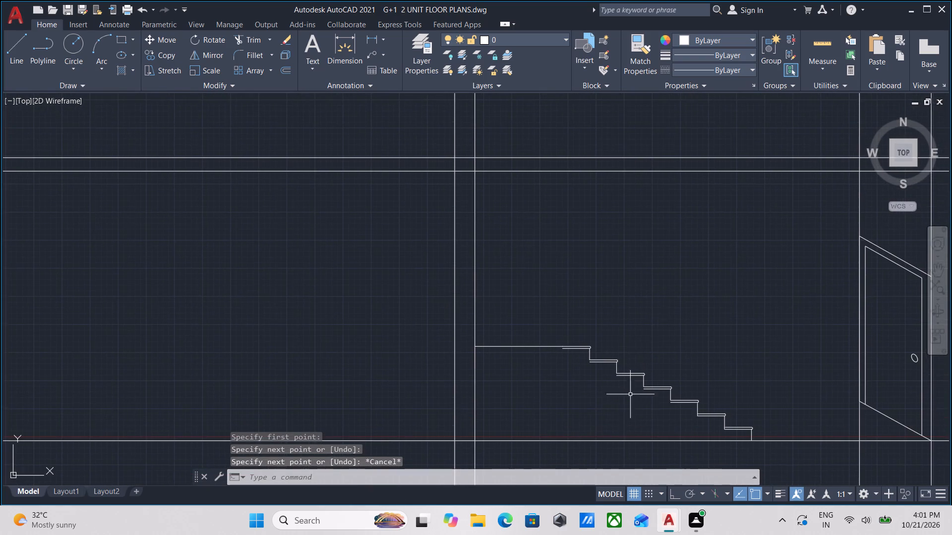
scroll(626, 379, "up", 1)
middle_click_drag(533, 359, 539, 386)
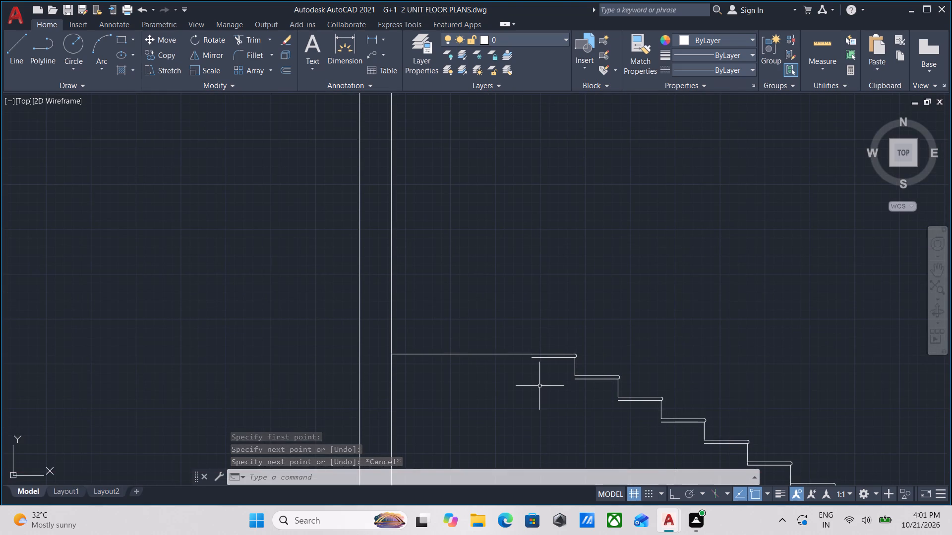
key("l")
key("Return")
scroll(544, 365, "up", 2)
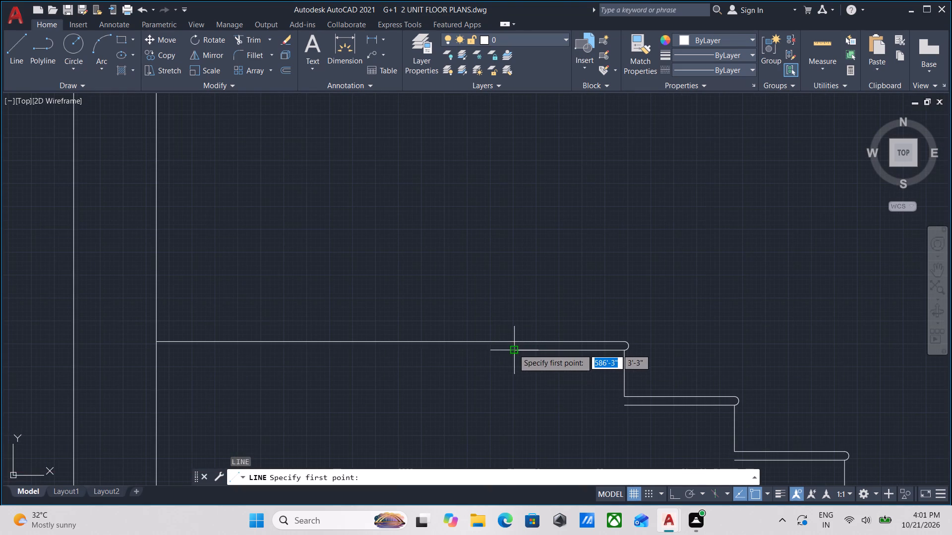
left_click(513, 349)
left_click(513, 344)
scroll(513, 344, "down", 1)
key("Escape")
Close the back end of the second tread from the top with a 1" vertical line between its edges.
scroll(537, 361, "down", 2)
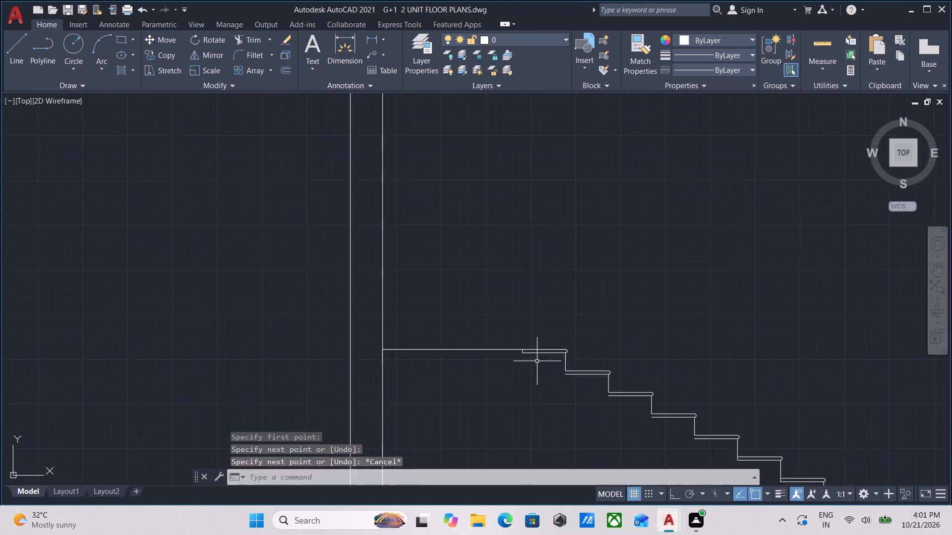
middle_click_drag(537, 361, 579, 332)
scroll(601, 348, "up", 2)
middle_click_drag(596, 345, 598, 361)
key("l")
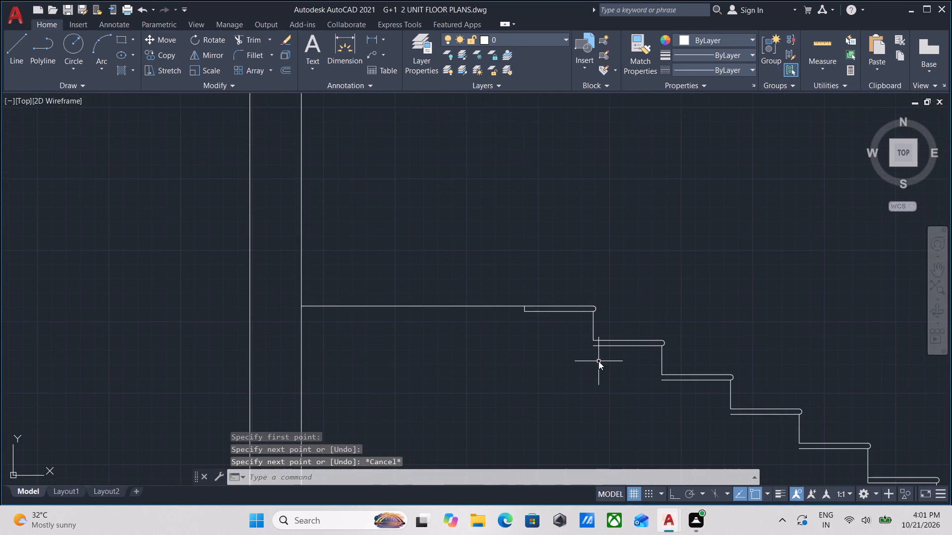
key("Return")
scroll(598, 340, "up", 2)
left_click(588, 356)
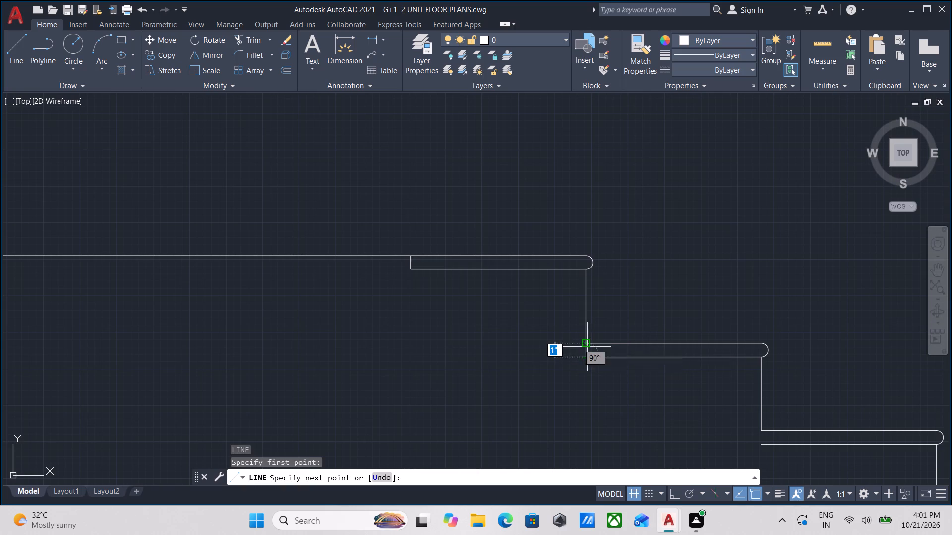
left_click(587, 346)
key("Escape")
Close the back end of the third tread from the top with a short vertical line between its edges.
scroll(587, 346, "down", 2)
middle_click_drag(655, 386, 650, 381)
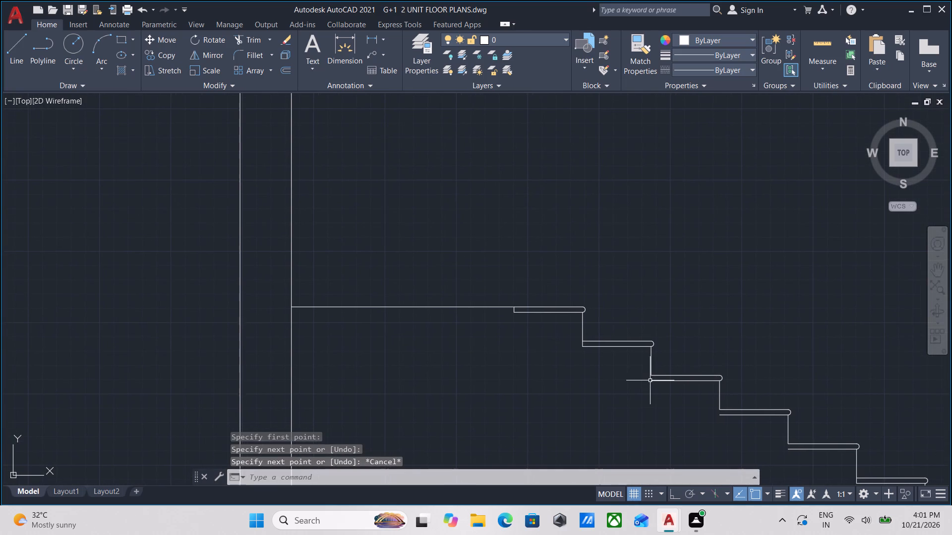
key("l")
key("Return")
scroll(657, 385, "up", 2)
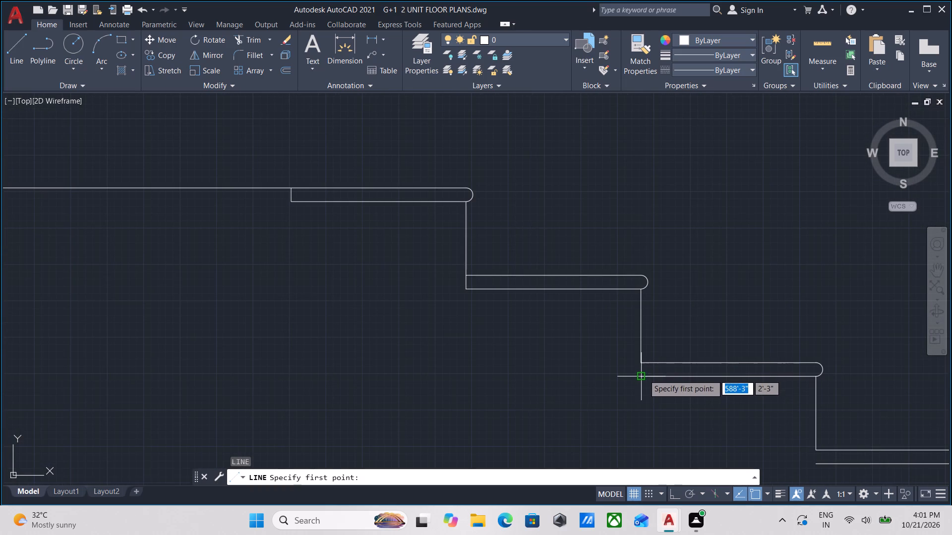
left_click(644, 375)
left_click(642, 360)
key("Escape")
Close the back end of the fourth tread from the top with a 1" vertical line between its edges.
scroll(704, 406, "down", 1)
middle_click_drag(704, 406, 612, 339)
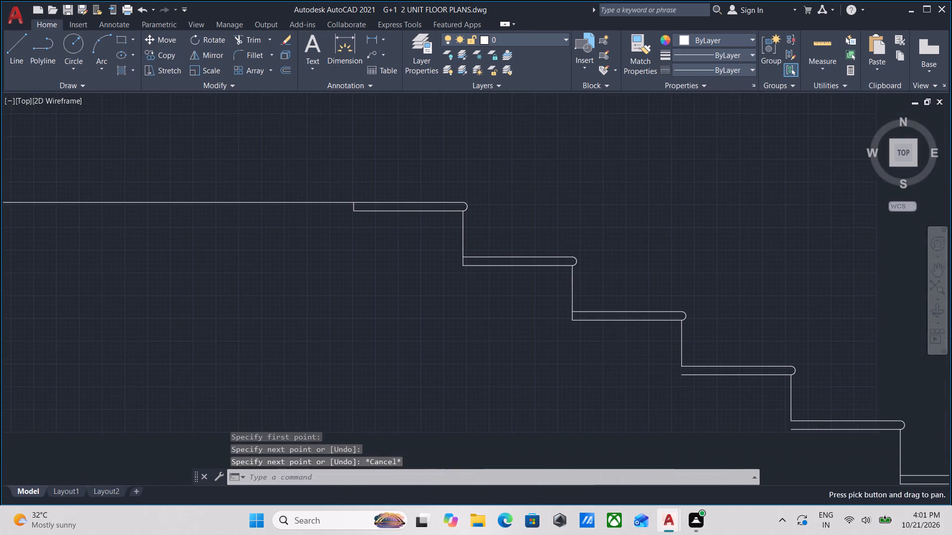
middle_click_drag(664, 370, 669, 384)
key("l")
key("Return")
scroll(709, 399, "up", 2)
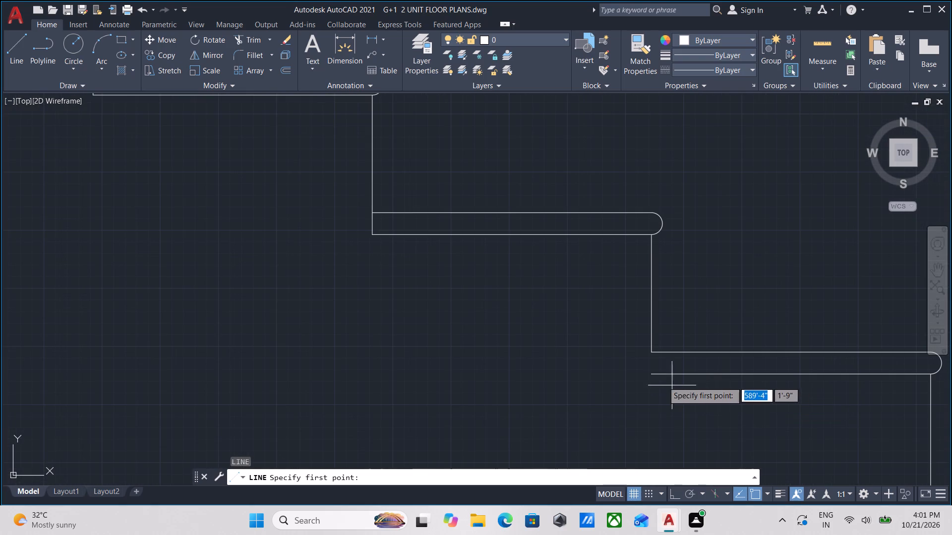
left_click(654, 374)
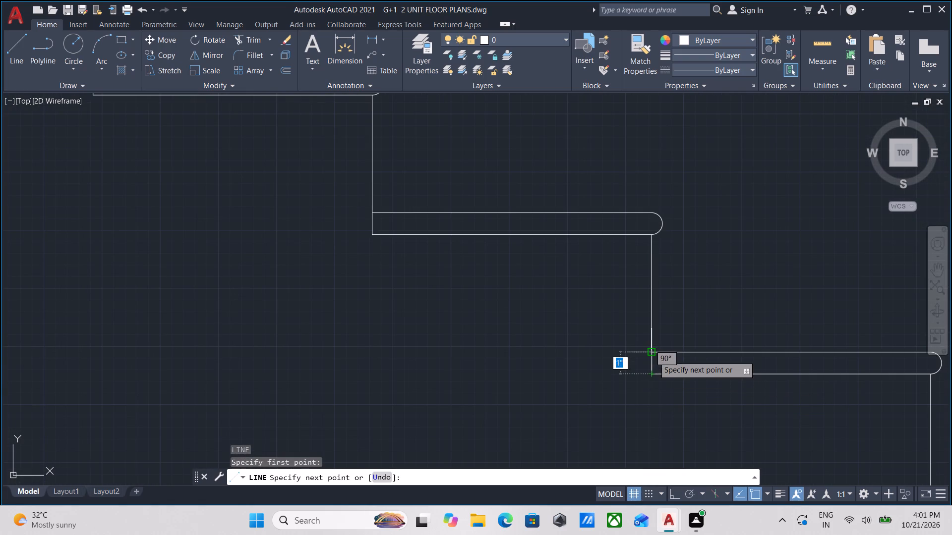
left_click(652, 353)
key("Escape")
Close the back end of the fifth tread from the top, the last one open, with a short vertical line.
scroll(663, 367, "down", 3)
middle_click_drag(681, 383, 575, 341)
scroll(658, 375, "down", 1)
middle_click(658, 375)
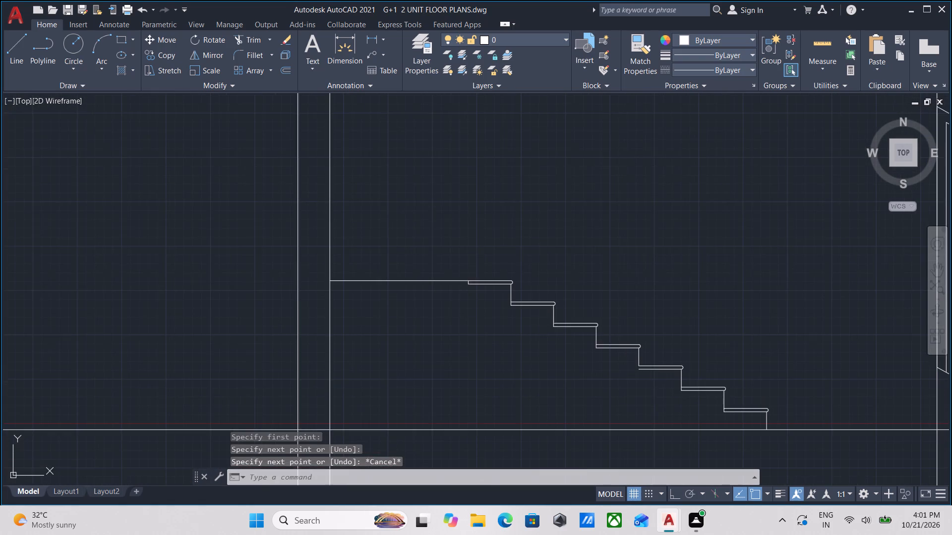
scroll(659, 371, "up", 2)
key("l")
key("Return")
scroll(586, 374, "up", 2)
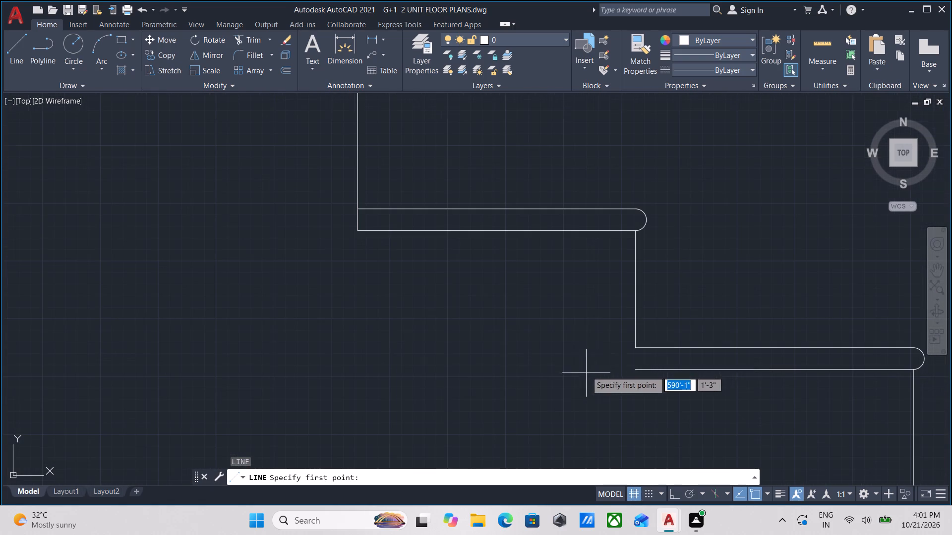
left_click(636, 370)
left_click(634, 346)
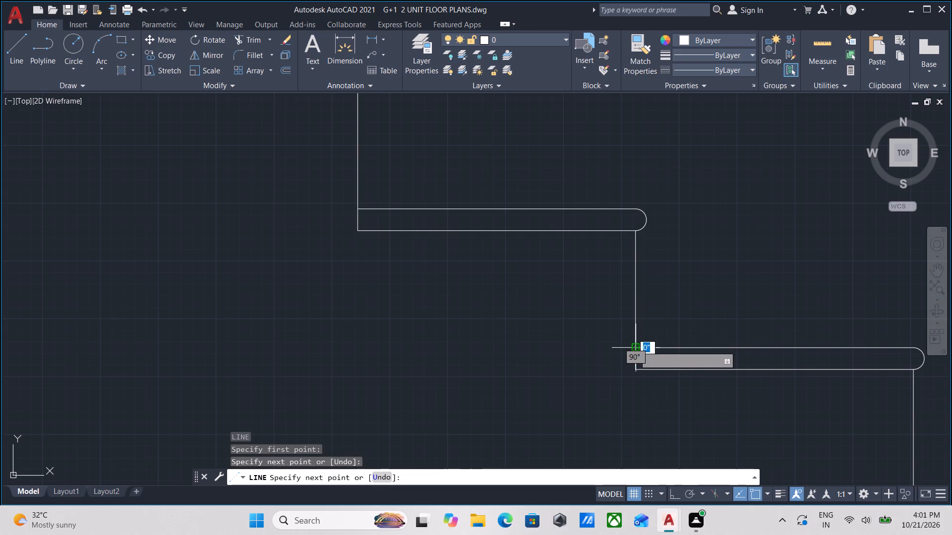
scroll(634, 346, "down", 3)
key("Escape")
Draw a vertical line about 3'-6" long from the top tread's upper back corner down to the floor line.
scroll(682, 383, "down", 1)
middle_click_drag(682, 385, 693, 404)
middle_click_drag(739, 437, 646, 439)
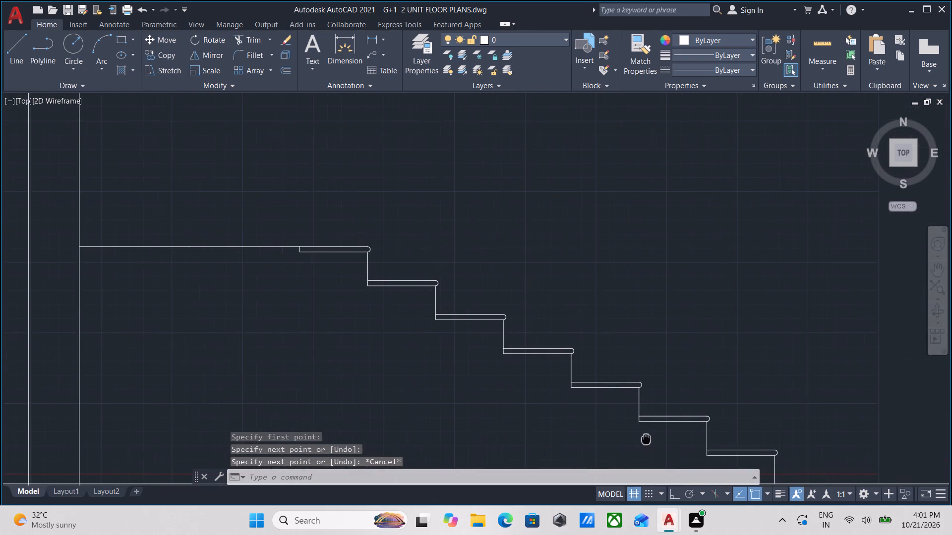
scroll(647, 435, "up", 1)
middle_click_drag(644, 428, 679, 370)
scroll(683, 365, "down", 3)
middle_click(691, 368)
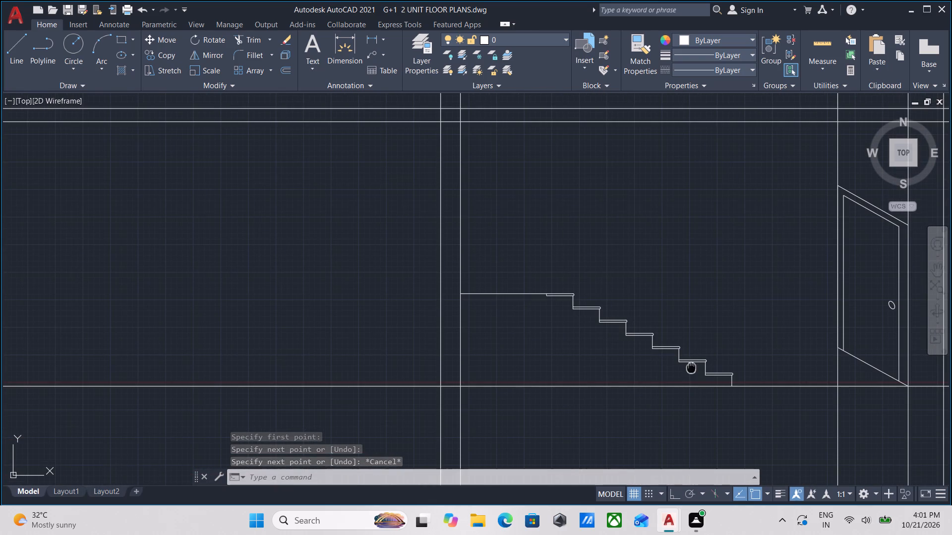
middle_click_drag(542, 326, 551, 356)
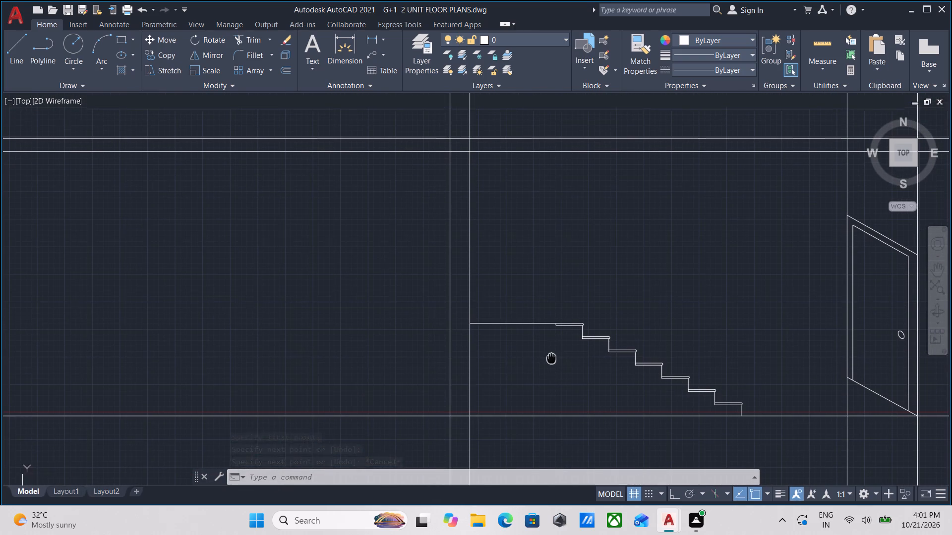
key("l")
key("Return")
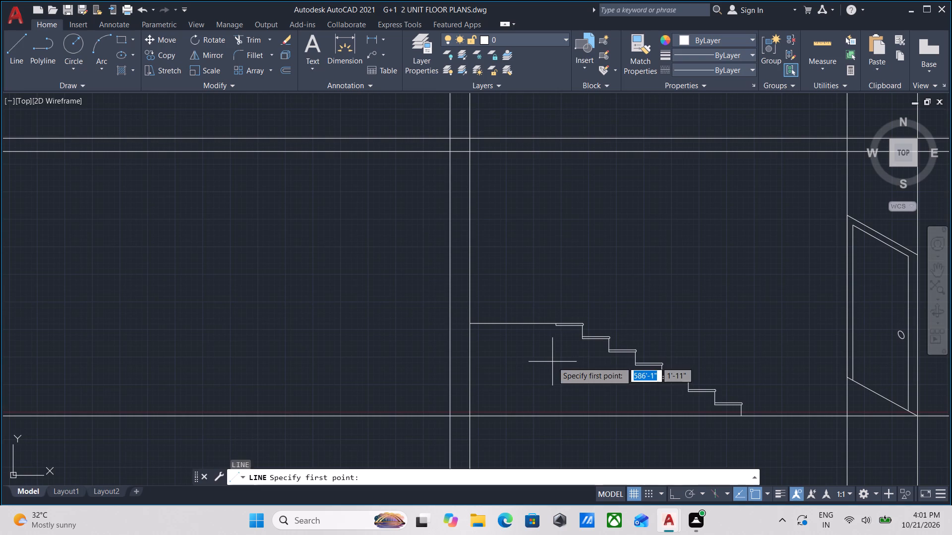
left_click(557, 323)
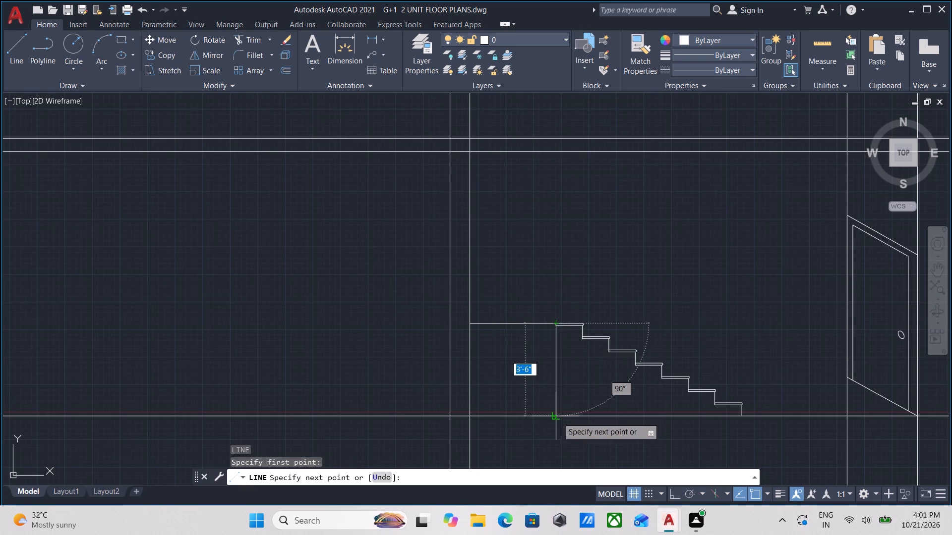
left_click(553, 420)
key("Escape")
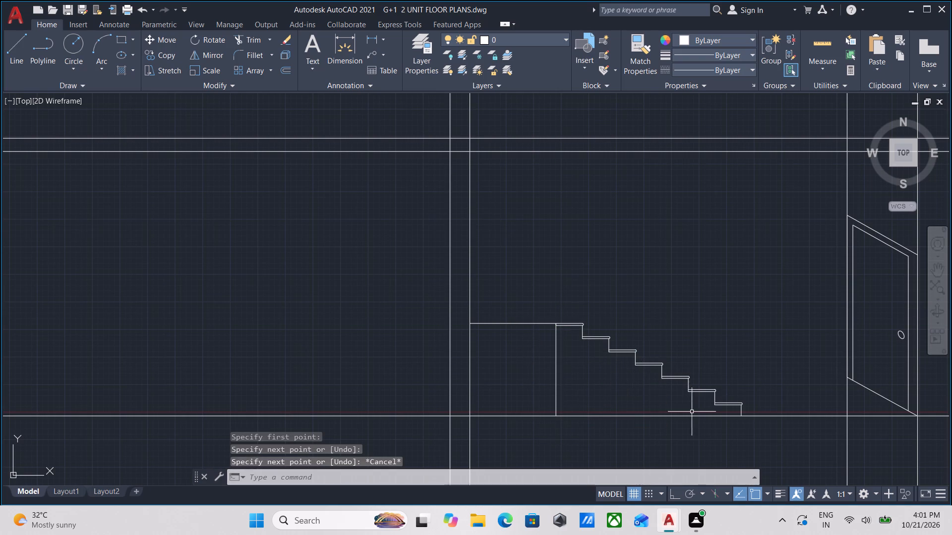
Group all the treads, nosings and risers of the stair flight, leaving out the landing line and the vertical line below it.
left_click(755, 409)
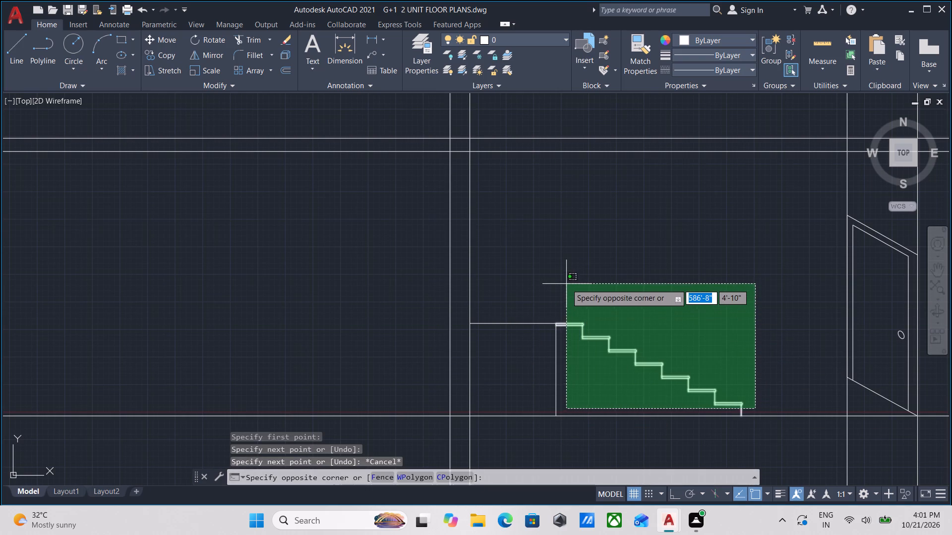
left_click(566, 284)
middle_click_drag(618, 340, 576, 344)
scroll(618, 340, "down", 1)
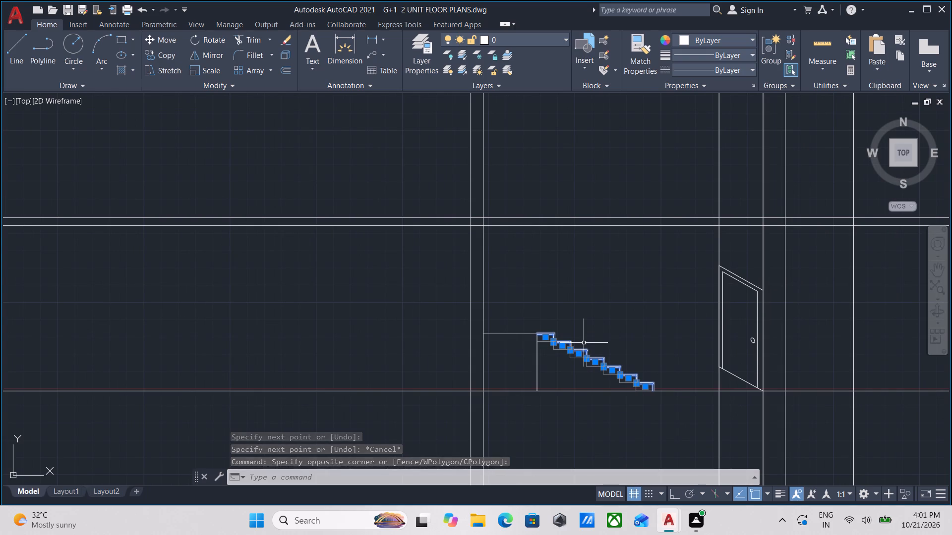
key("g")
key("Return")
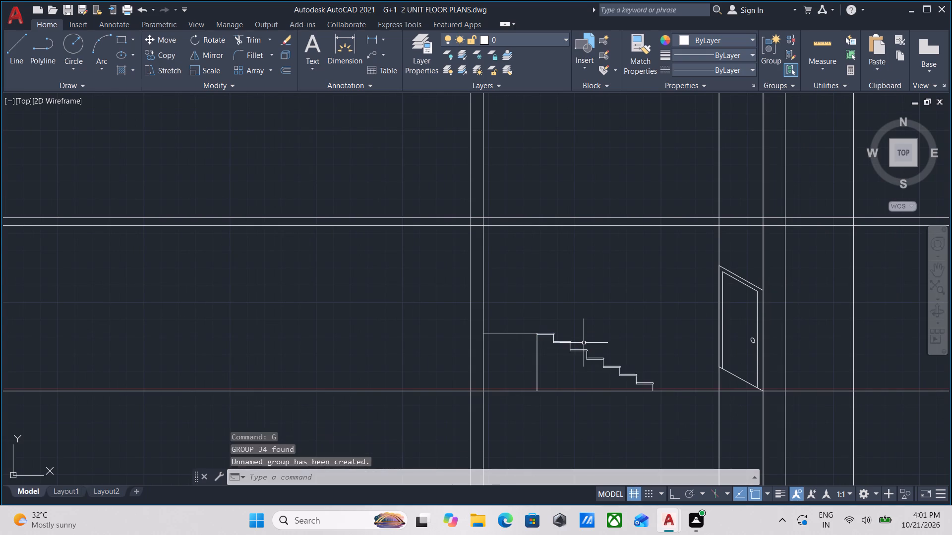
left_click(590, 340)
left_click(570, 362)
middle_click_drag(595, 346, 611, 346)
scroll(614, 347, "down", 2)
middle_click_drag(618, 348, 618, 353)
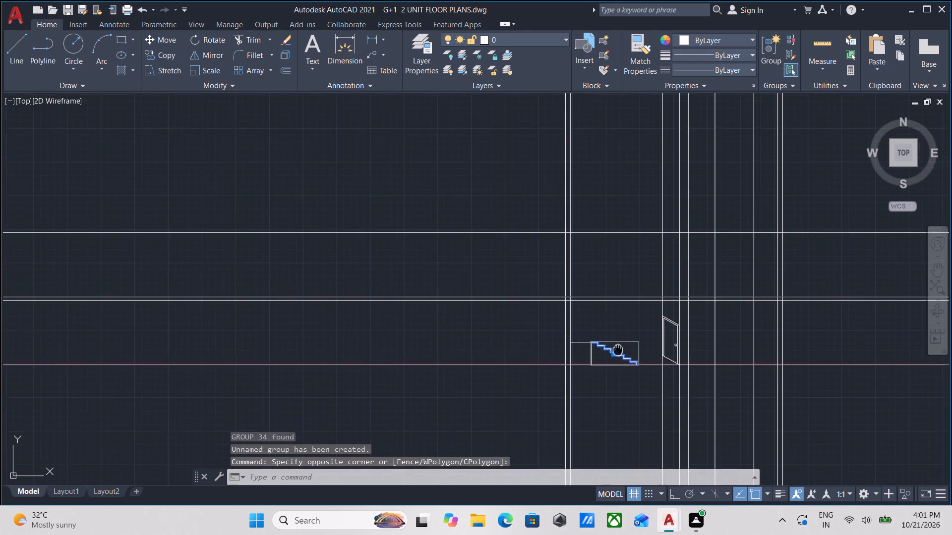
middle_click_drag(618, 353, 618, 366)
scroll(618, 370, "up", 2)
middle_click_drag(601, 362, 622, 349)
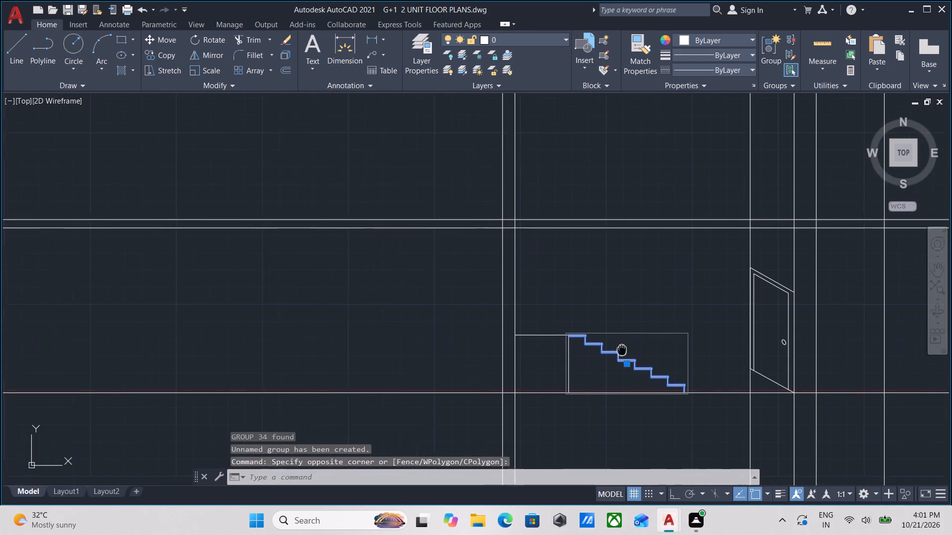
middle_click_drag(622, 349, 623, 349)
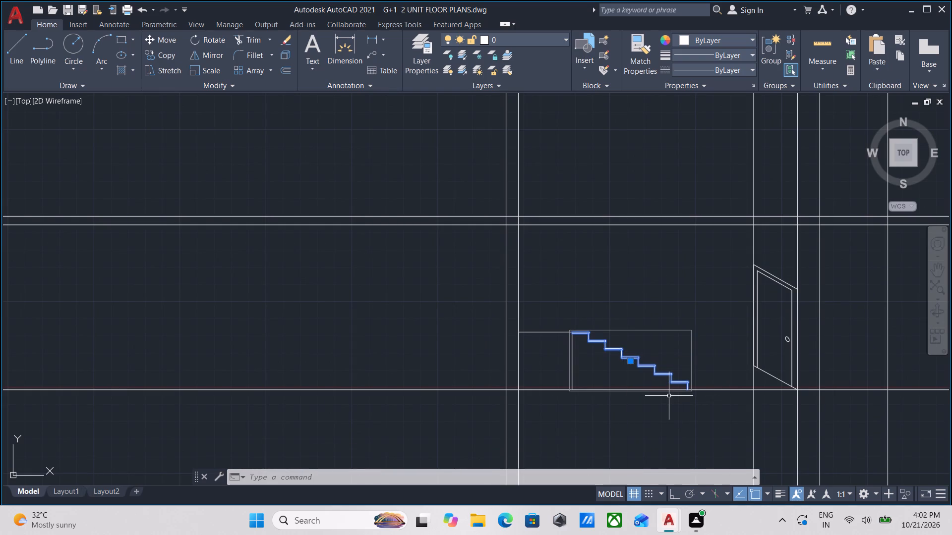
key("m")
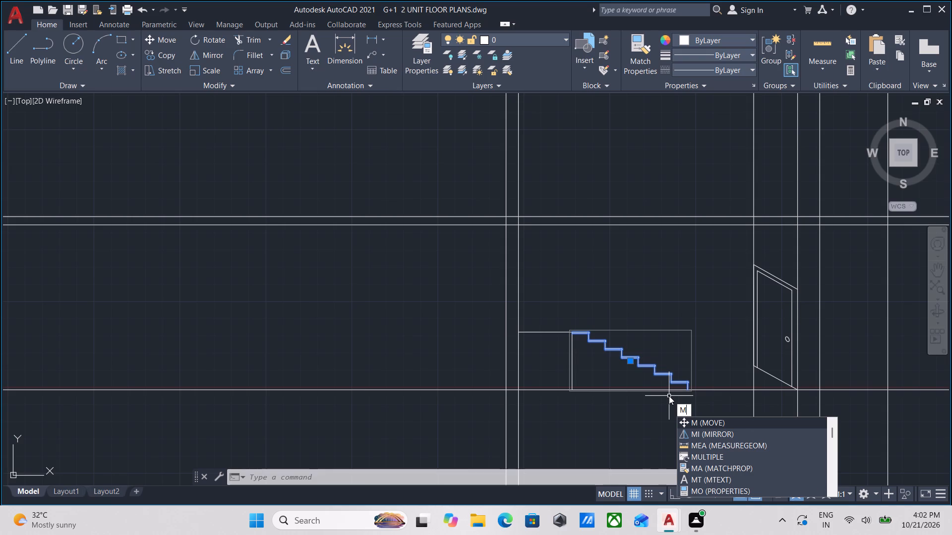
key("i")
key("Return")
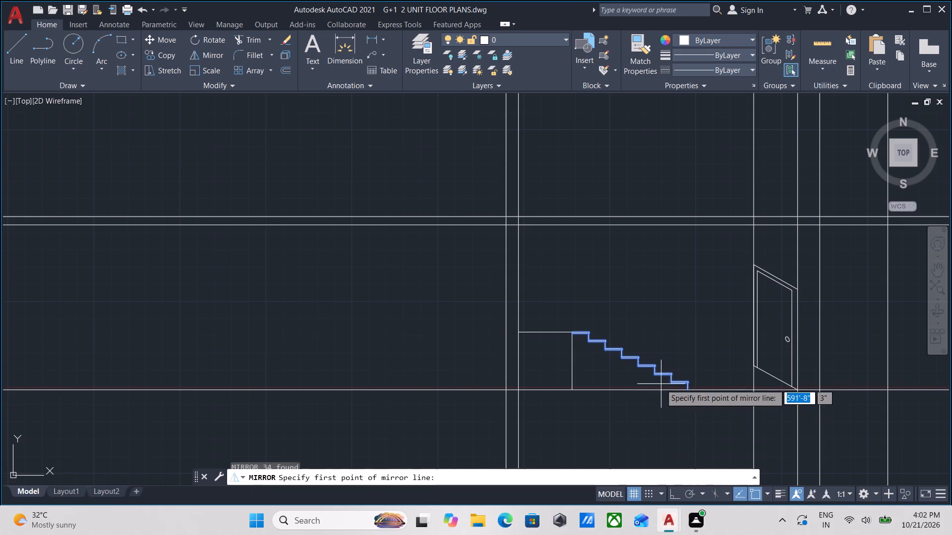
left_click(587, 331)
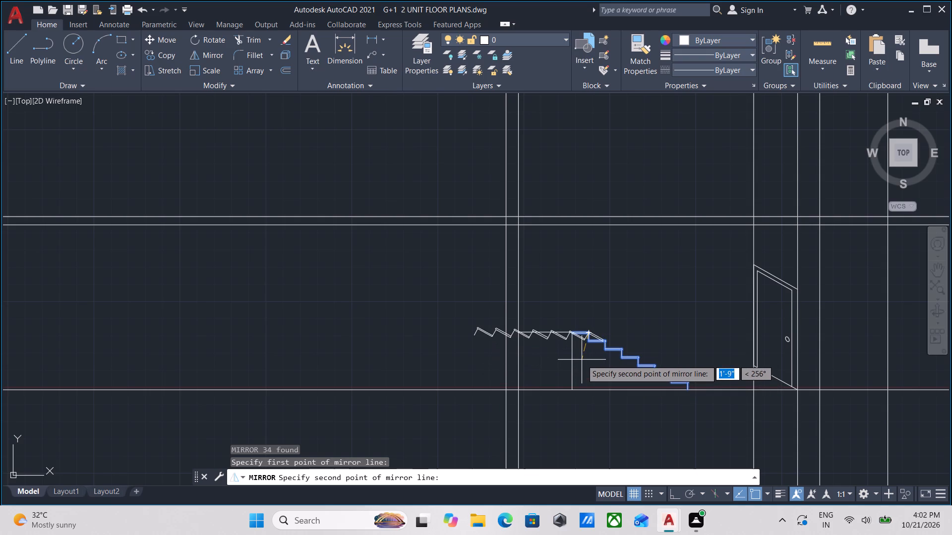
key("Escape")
Mirror the grouped stair flight about the vertical line through the top tread's back end, keeping the original.
left_click(640, 334)
left_click(600, 363)
middle_click_drag(602, 373, 611, 377)
key("m")
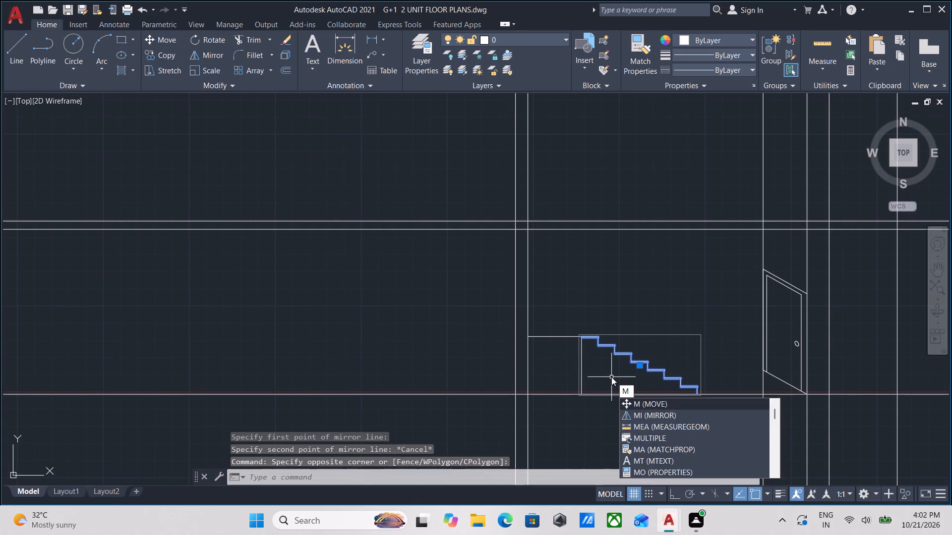
key("apostrophe")
key("Return")
scroll(582, 333, "up", 5)
scroll(585, 358, "down", 1)
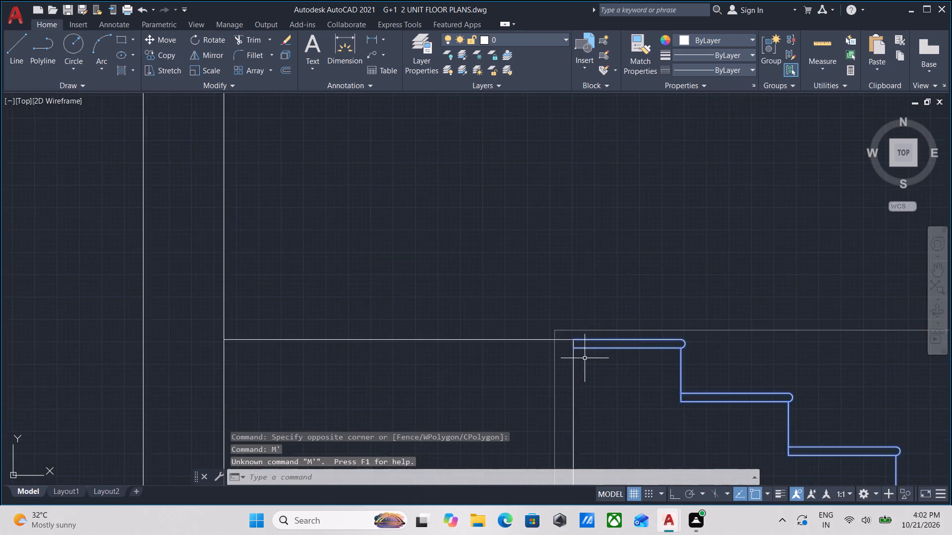
middle_click_drag(585, 358, 569, 348)
scroll(585, 358, "down", 1)
scroll(622, 298, "down", 1)
middle_click_drag(622, 298, 617, 311)
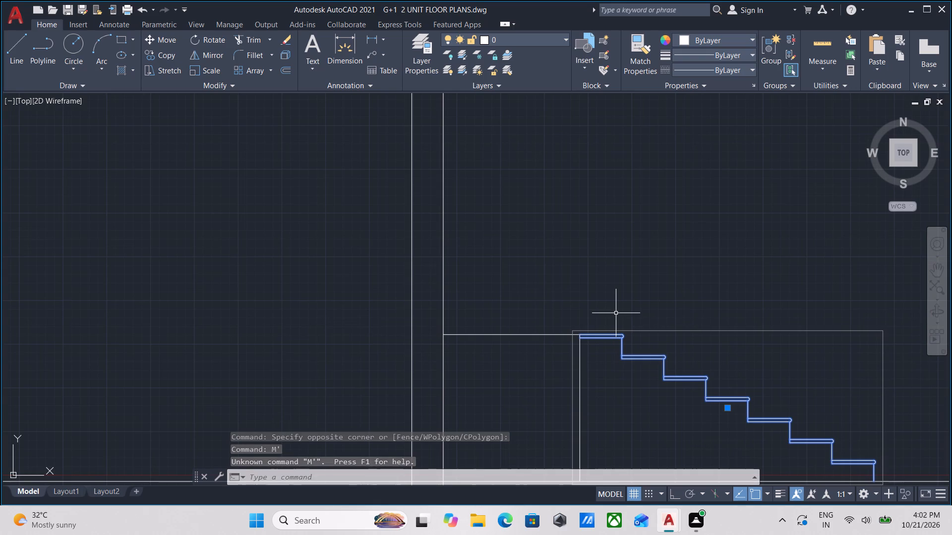
scroll(651, 304, "down", 2)
middle_click_drag(664, 295, 648, 317)
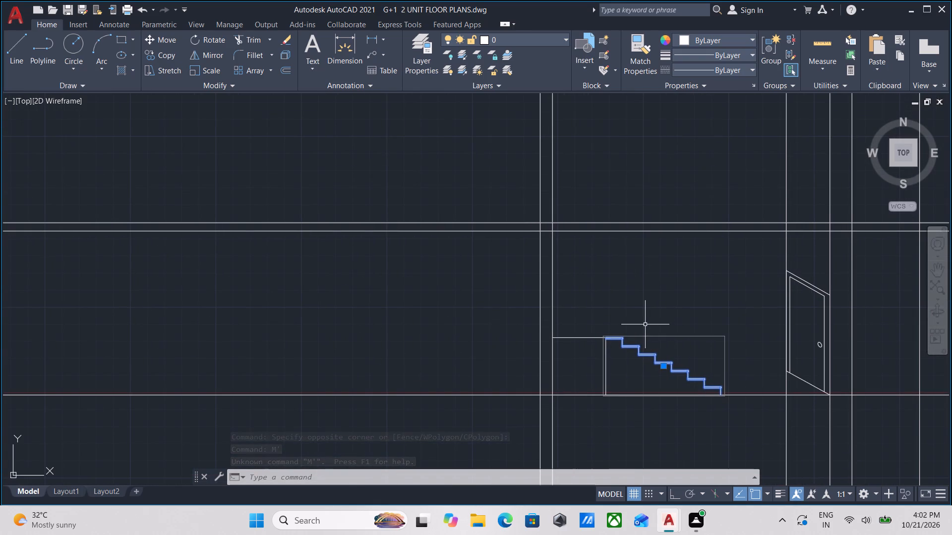
type("MI")
key("Return")
scroll(575, 329, "up", 1)
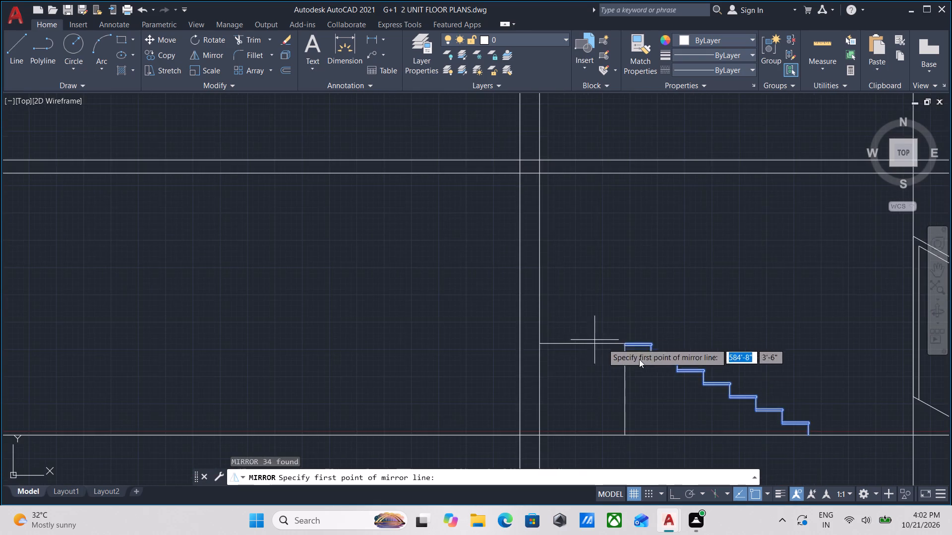
scroll(656, 366, "up", 3)
left_click(527, 277)
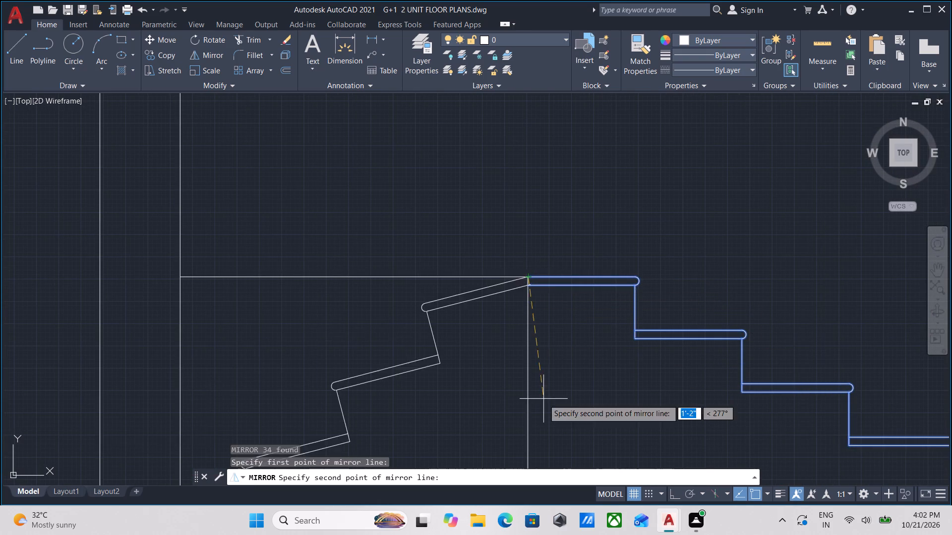
scroll(543, 401, "down", 1)
middle_click_drag(543, 401, 520, 342)
key("F8")
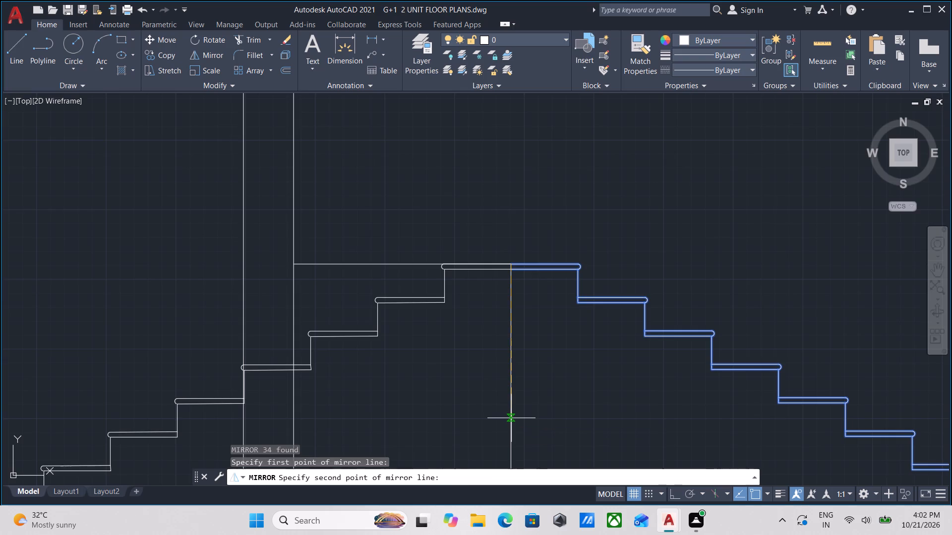
scroll(512, 420, "down", 2)
left_click(509, 429)
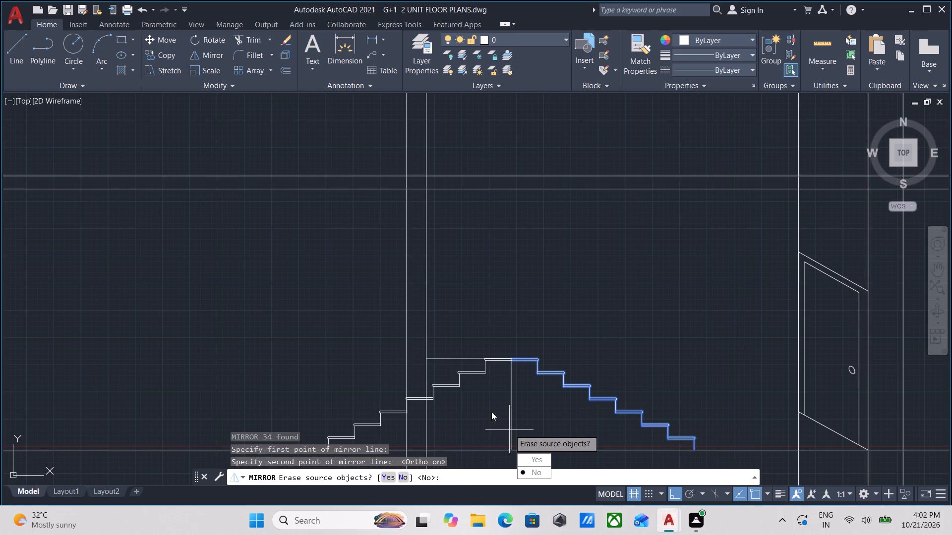
left_click_drag(539, 472, 509, 429)
Move the mirrored flight from its lowest riser's bottom end to the top tread's upper back corner, where the landing line ends.
left_click(476, 394)
left_click(460, 374)
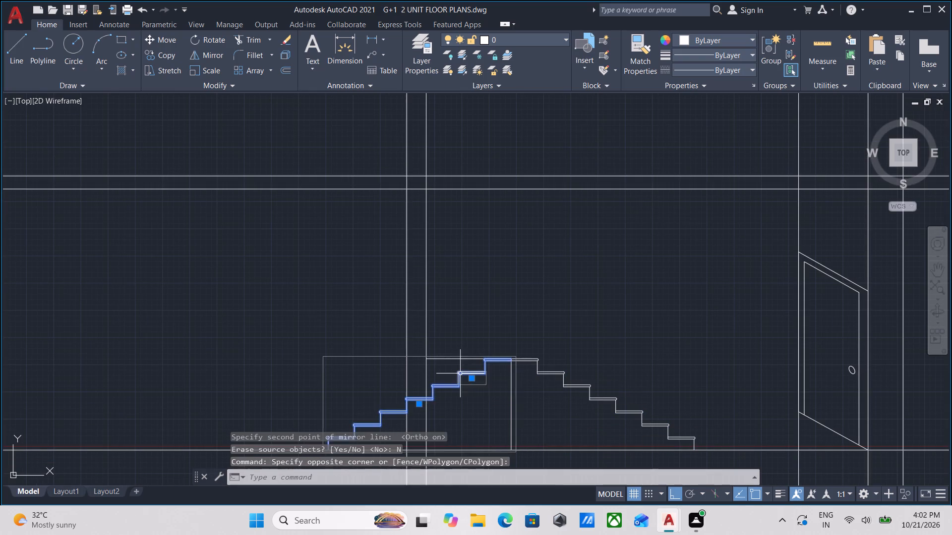
middle_click_drag(469, 387, 596, 276)
scroll(558, 309, "down", 1)
scroll(510, 328, "up", 2)
middle_click_drag(507, 339, 515, 348)
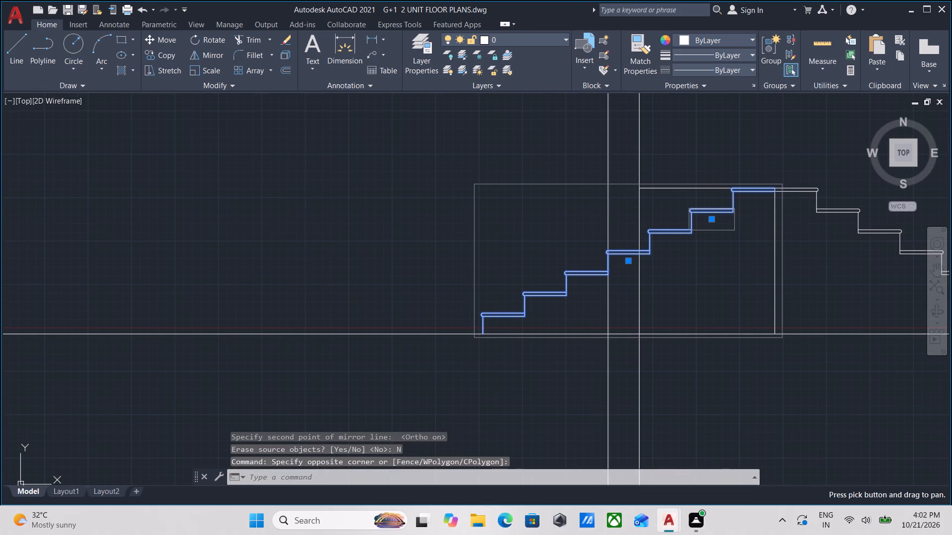
key("m")
key("Return")
scroll(483, 332, "up", 1)
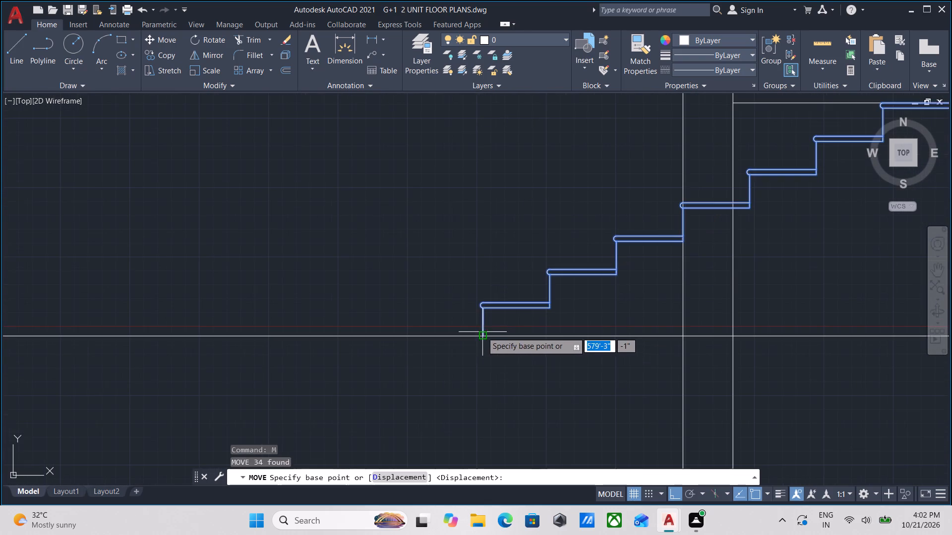
left_click(484, 336)
middle_click_drag(625, 235, 336, 300)
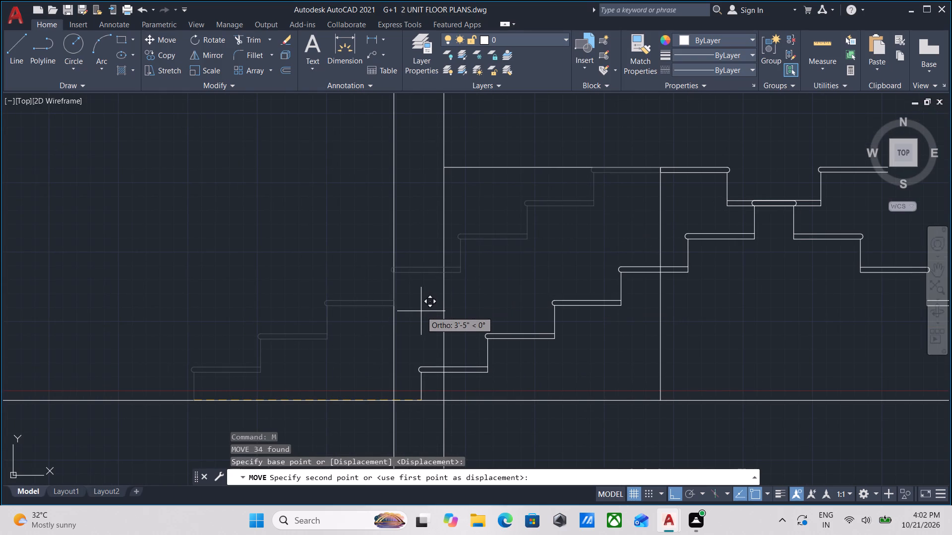
key("F8")
middle_click_drag(492, 283, 438, 297)
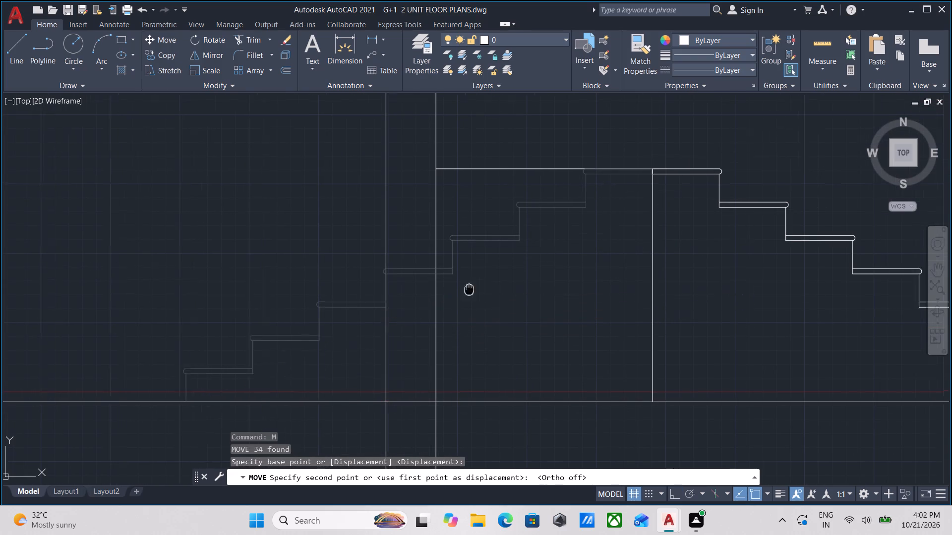
middle_click_drag(438, 297, 292, 363)
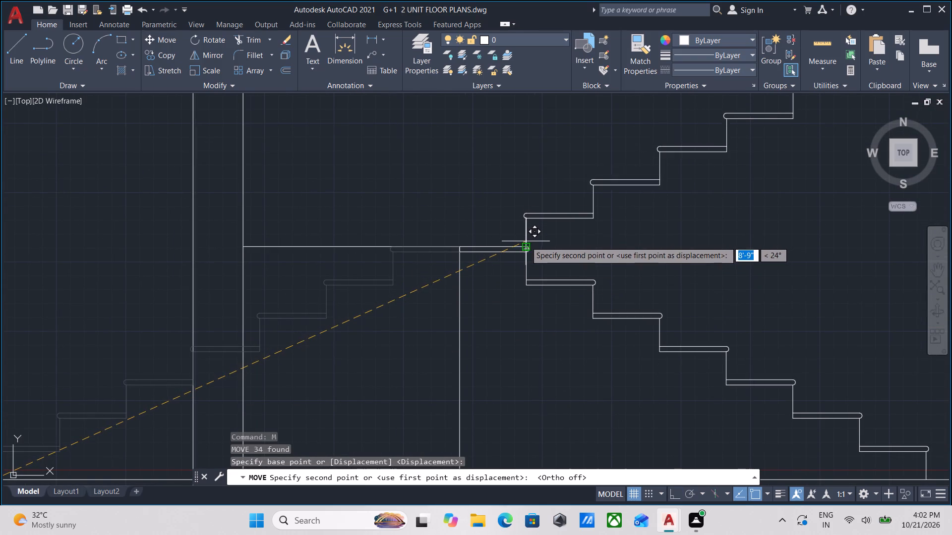
left_click(461, 242)
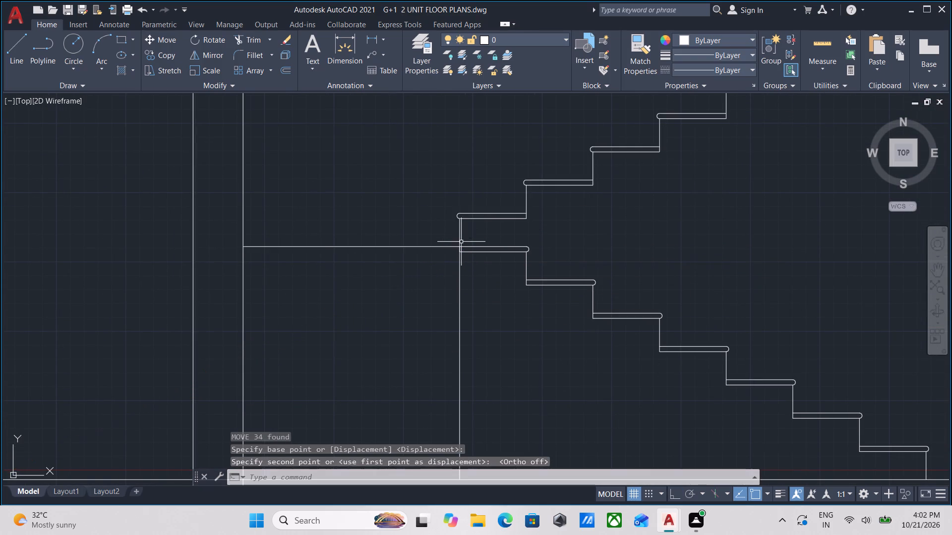
Erase the vertical line running from the landing end down to the floor line.
scroll(461, 242, "down", 2)
middle_click_drag(461, 248, 452, 312)
scroll(538, 281, "down", 1)
middle_click_drag(541, 280, 483, 259)
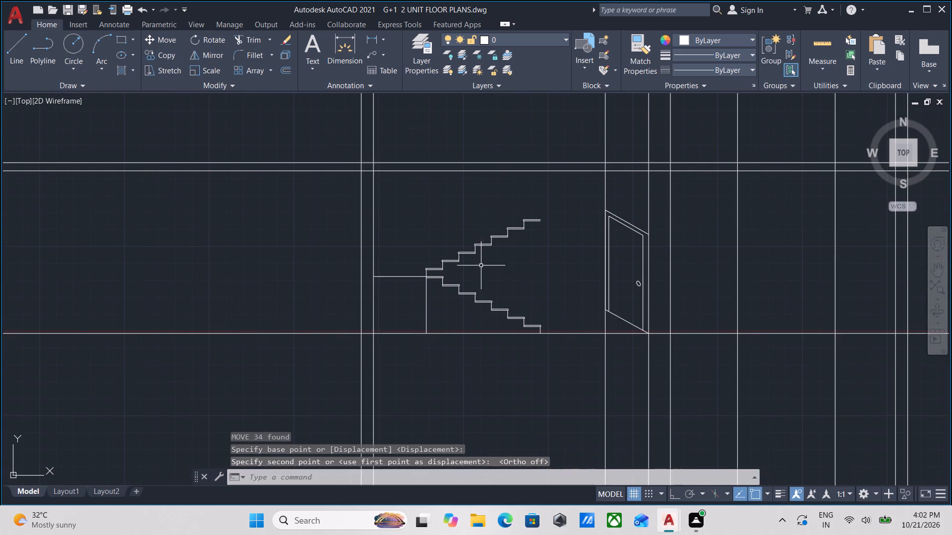
middle_click_drag(541, 267, 489, 254)
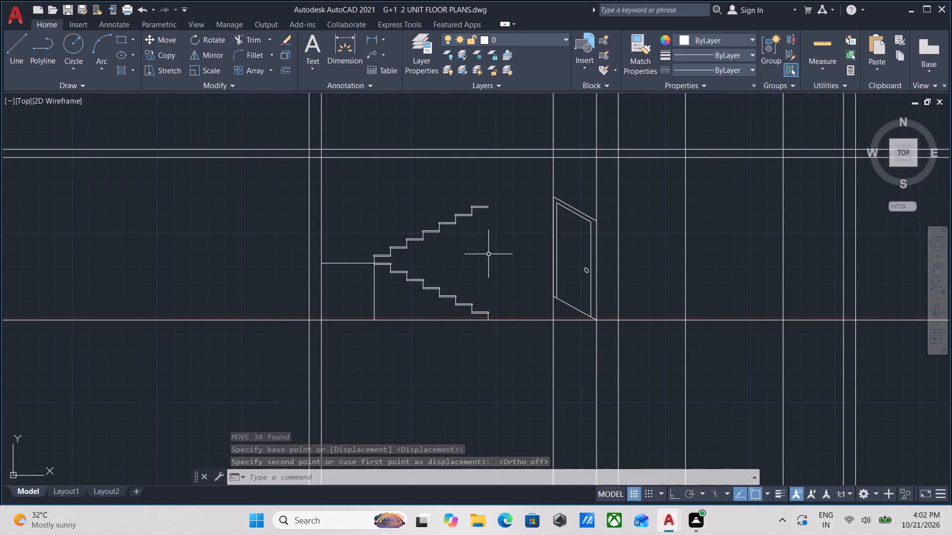
middle_click_drag(489, 257, 507, 312)
middle_click_drag(509, 320, 520, 326)
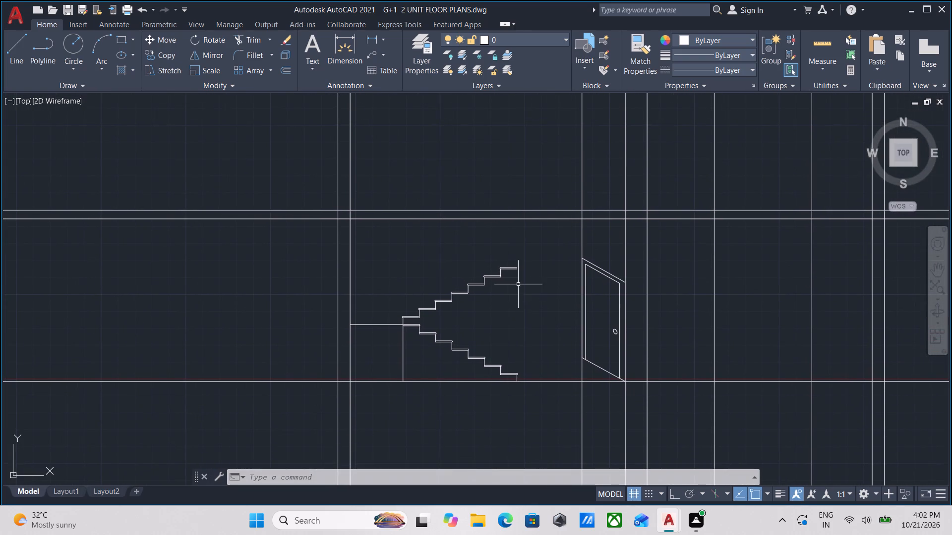
scroll(518, 281, "down", 1)
middle_click_drag(518, 281, 535, 329)
scroll(545, 330, "down", 1)
middle_click_drag(545, 330, 555, 386)
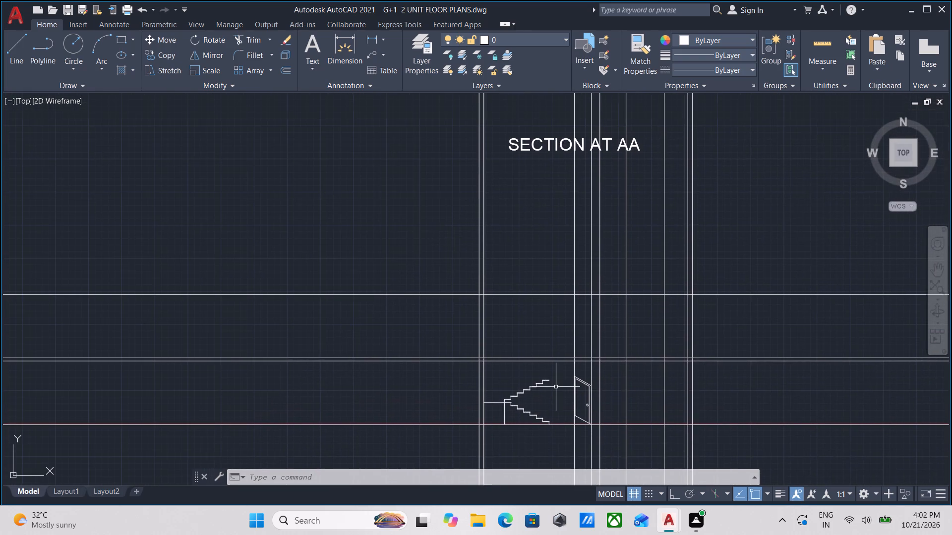
scroll(493, 399, "up", 2)
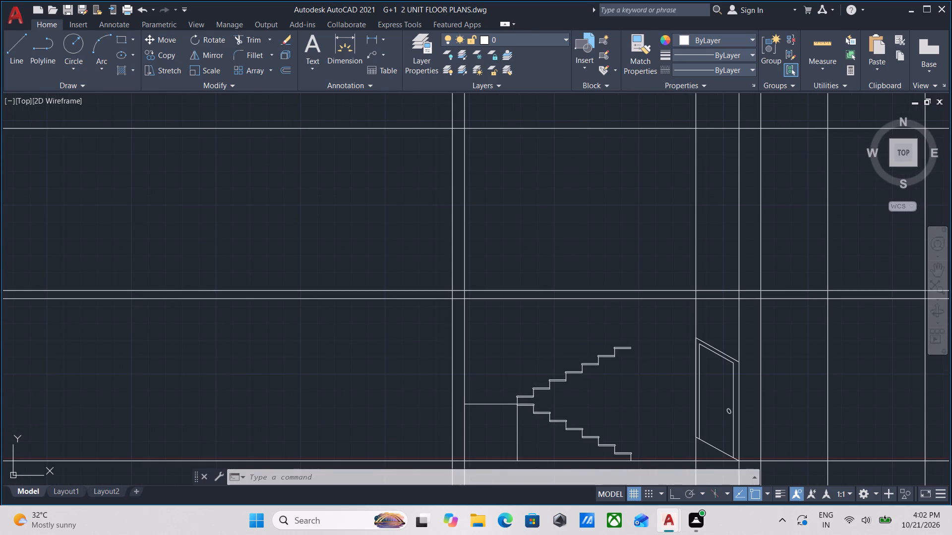
left_click(541, 440)
left_click(501, 439)
right_click(501, 439)
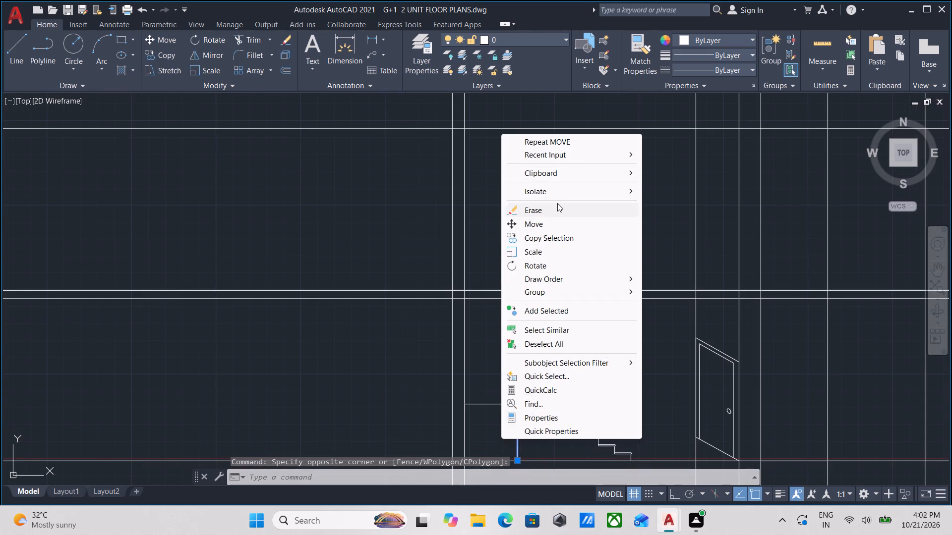
left_click(560, 214)
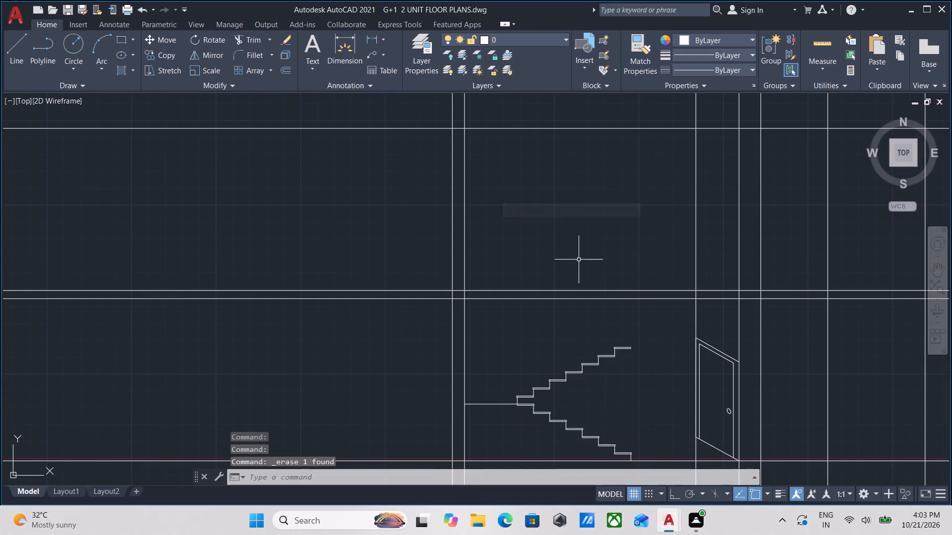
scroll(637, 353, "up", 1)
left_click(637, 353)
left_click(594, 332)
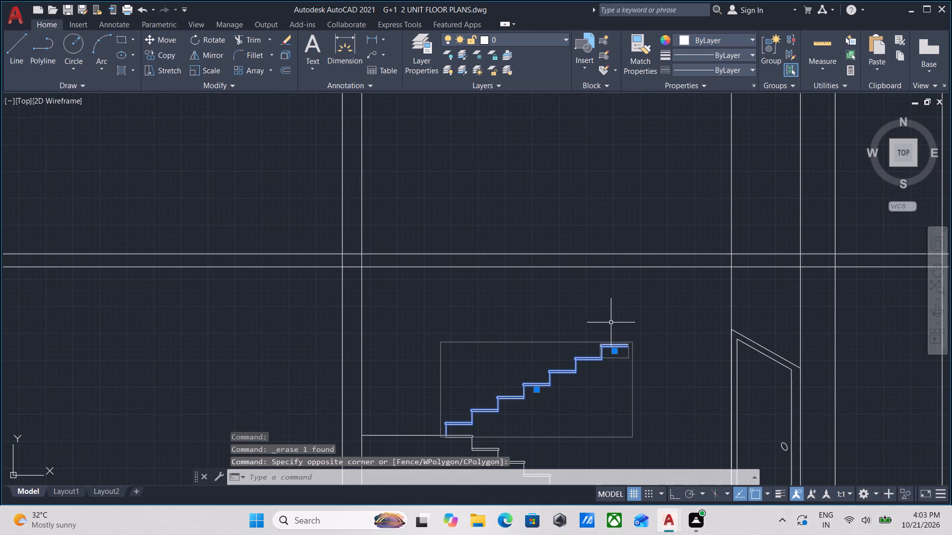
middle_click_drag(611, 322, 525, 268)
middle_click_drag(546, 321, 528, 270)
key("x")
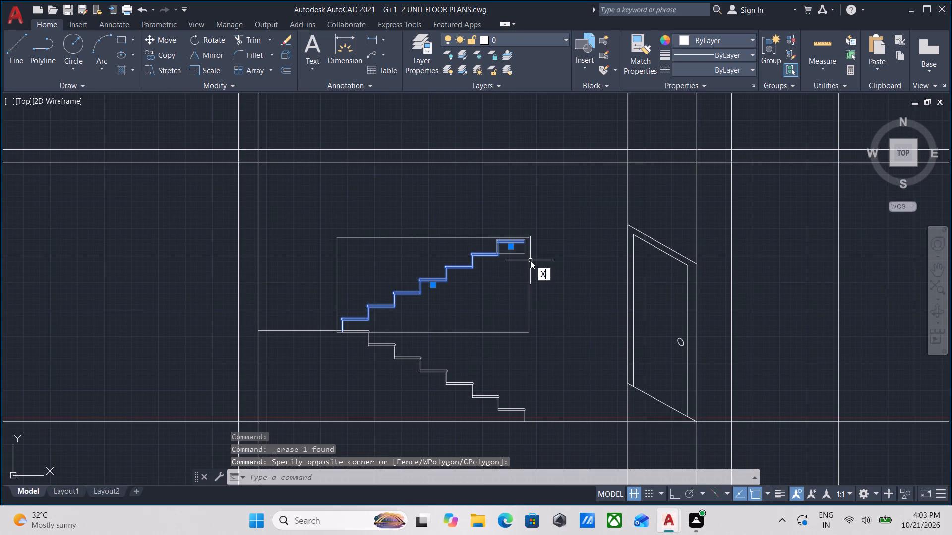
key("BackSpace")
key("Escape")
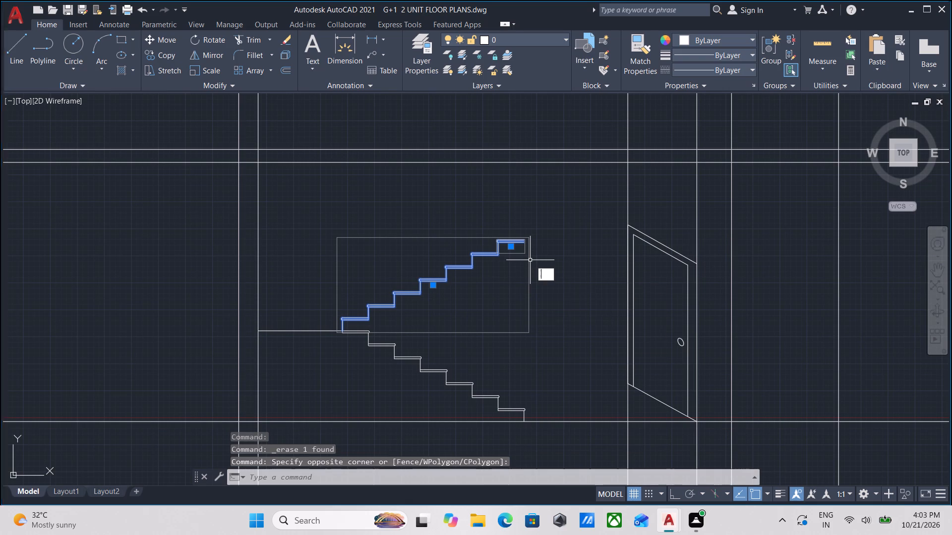
Copy the upper flight from its lowest riser's bottom end to the upper back corner of its top tread.
left_click(504, 221)
left_click(422, 287)
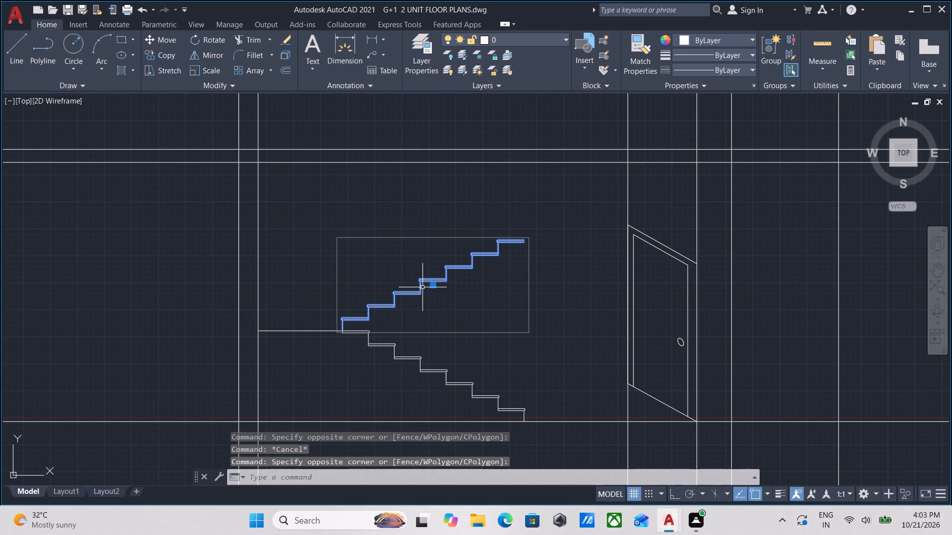
type("CO")
key("Return")
scroll(408, 328, "up", 2)
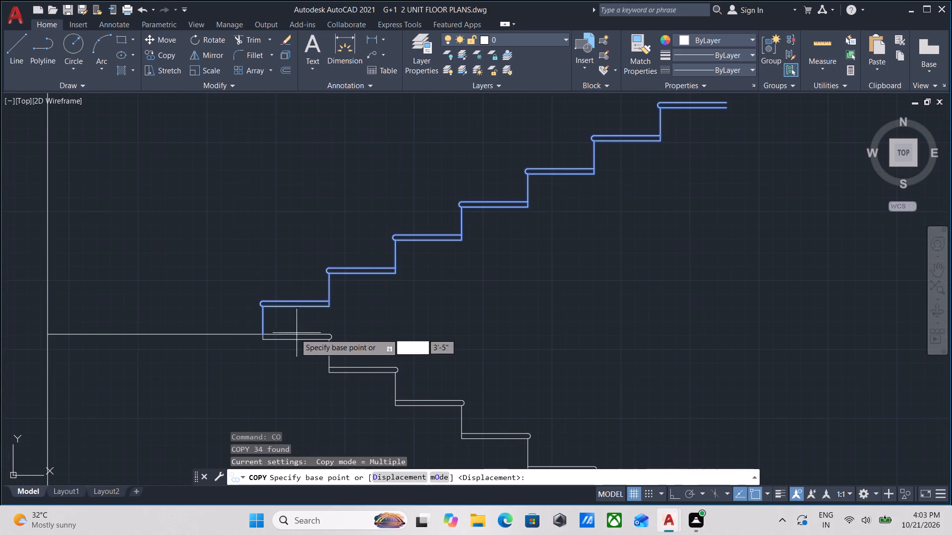
left_click(263, 334)
middle_click_drag(445, 216, 176, 374)
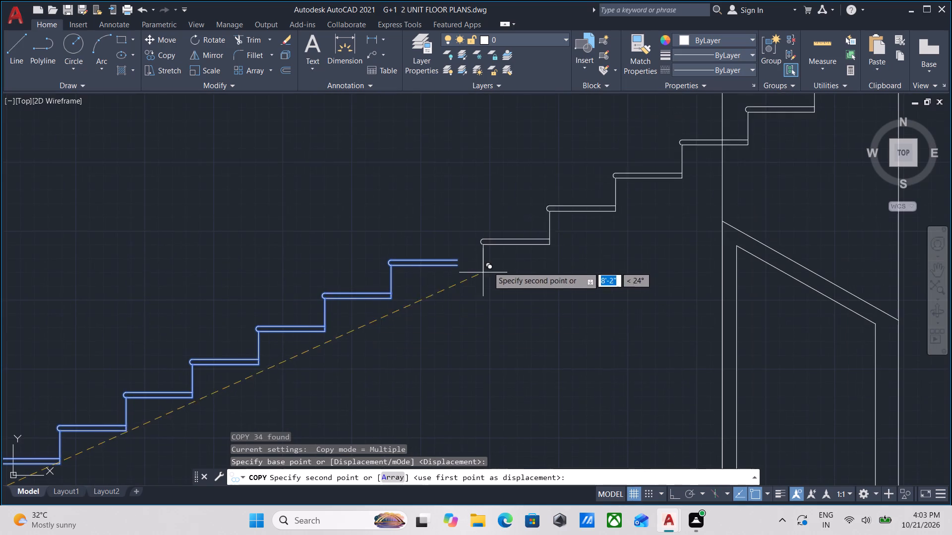
left_click(455, 255)
scroll(463, 250, "down", 2)
middle_click_drag(463, 250, 420, 279)
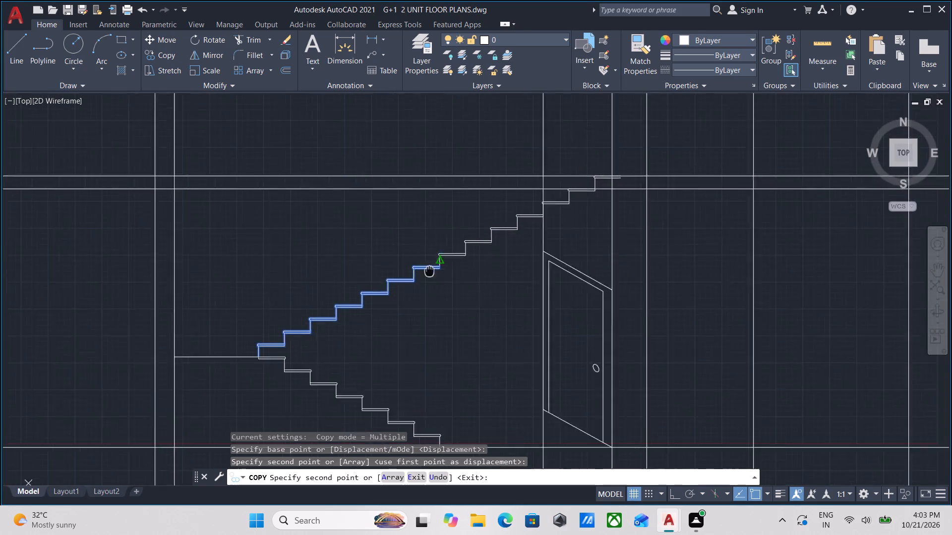
middle_click_drag(420, 279, 410, 290)
key("Escape")
Ungroup the copied flight that reaches the slab lines, accepting the first group offered.
middle_click_drag(536, 251, 520, 302)
scroll(516, 281, "up", 1)
left_click(516, 299)
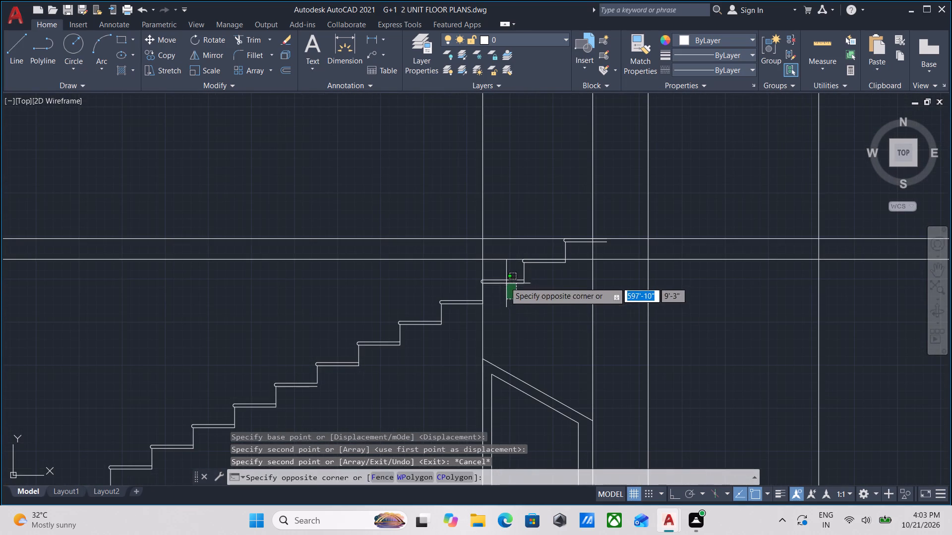
left_click(498, 274)
middle_click(512, 285)
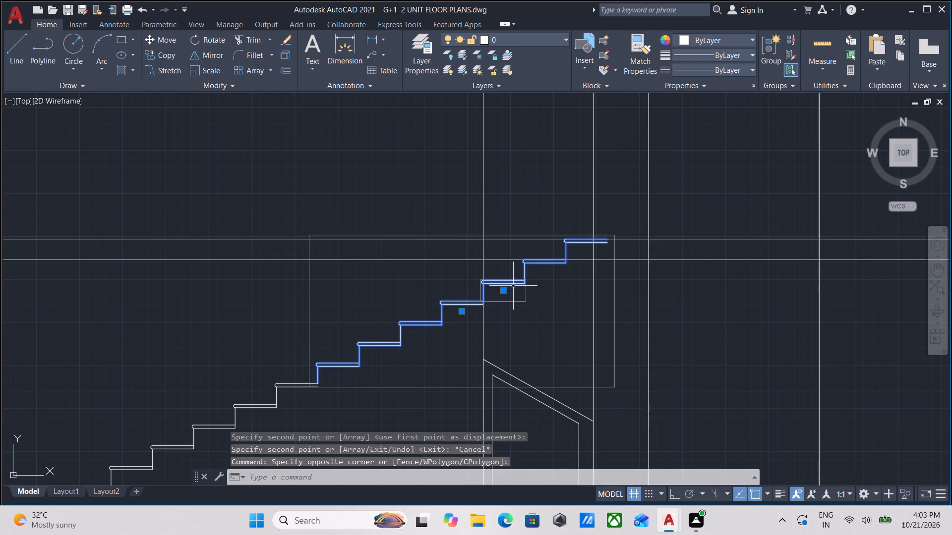
key("u")
type("NG")
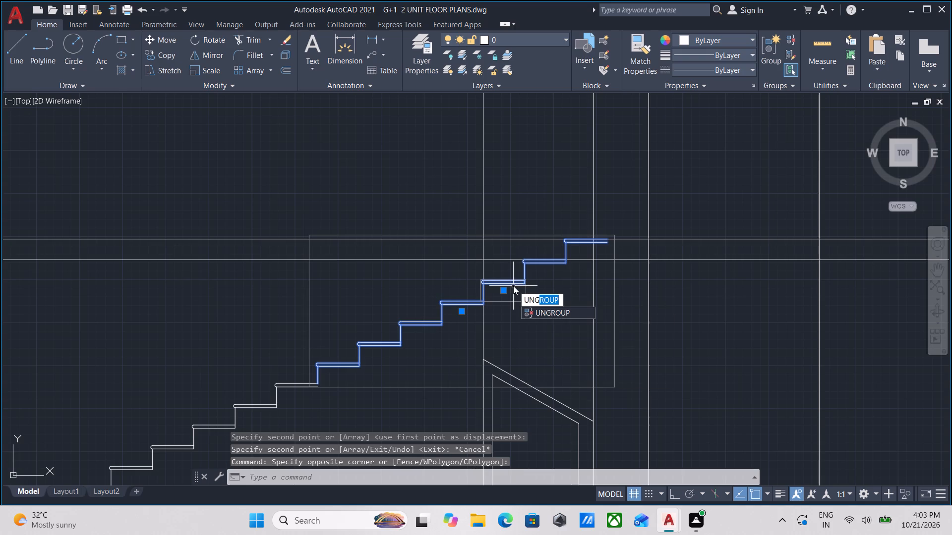
key("Return")
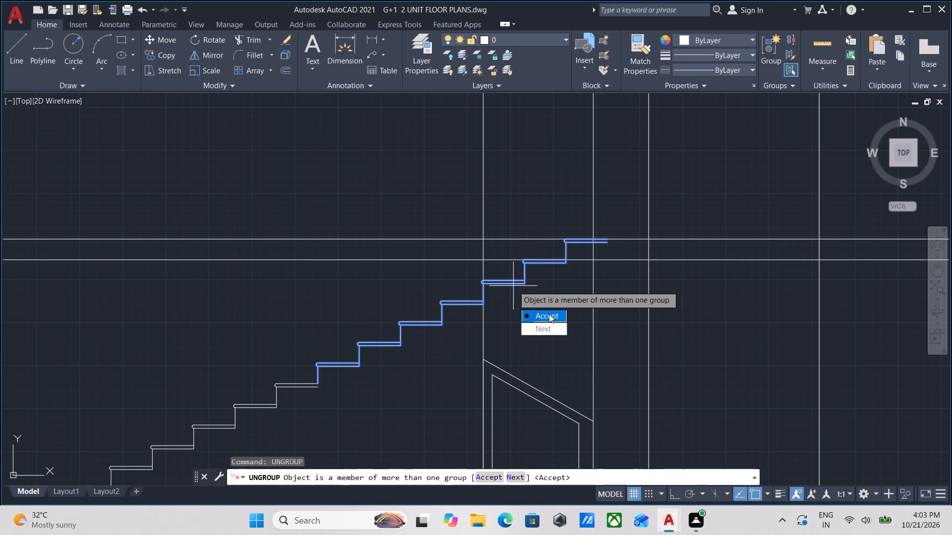
left_click_drag(549, 314, 513, 286)
Erase the three topmost steps of the ungrouped upper flight, from the door-side wall line up to the slab lines.
left_click(524, 294)
left_click(511, 276)
scroll(550, 264, "up", 1)
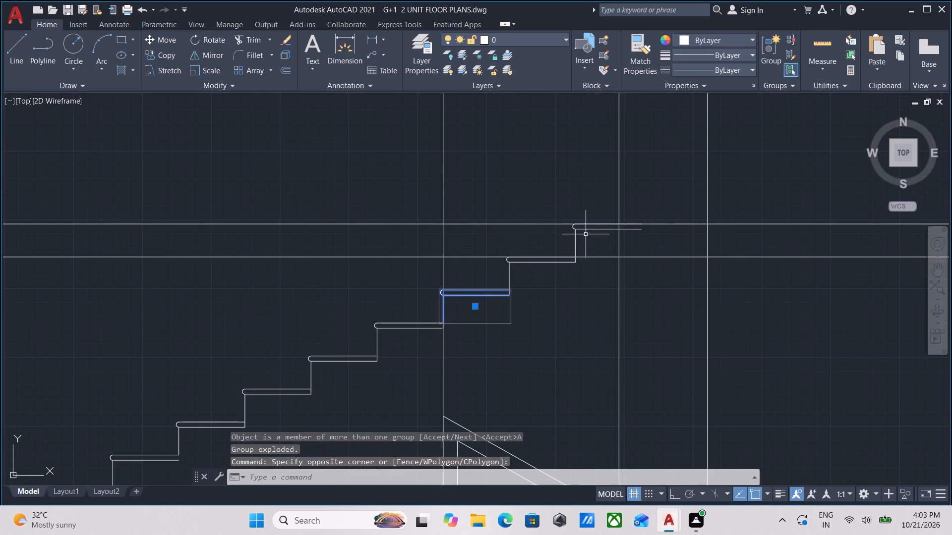
left_click(594, 238)
left_click(555, 241)
left_click(528, 283)
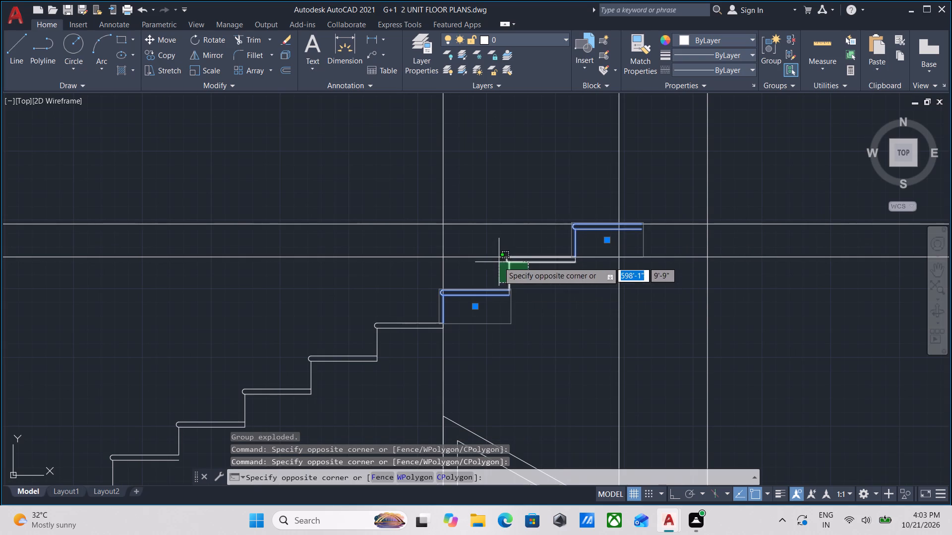
left_click(498, 262)
right_click(498, 262)
left_click(550, 290)
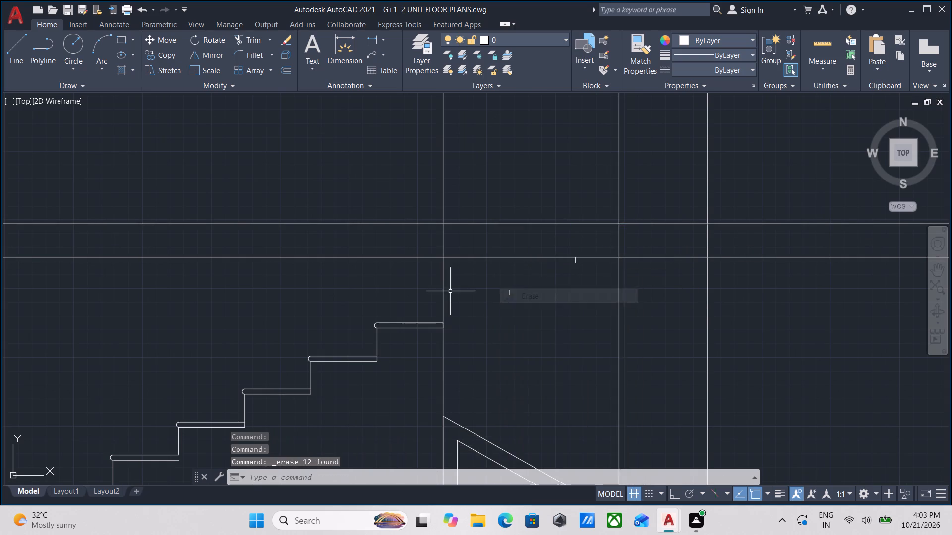
Examine the remaining flights in the section against the slab lines and the stair in the plan above.
scroll(448, 291, "down", 2)
middle_click_drag(448, 291, 627, 247)
scroll(564, 270, "down", 1)
middle_click_drag(563, 270, 578, 287)
middle_click_drag(509, 353, 554, 307)
middle_click_drag(560, 310, 565, 321)
left_click(625, 290)
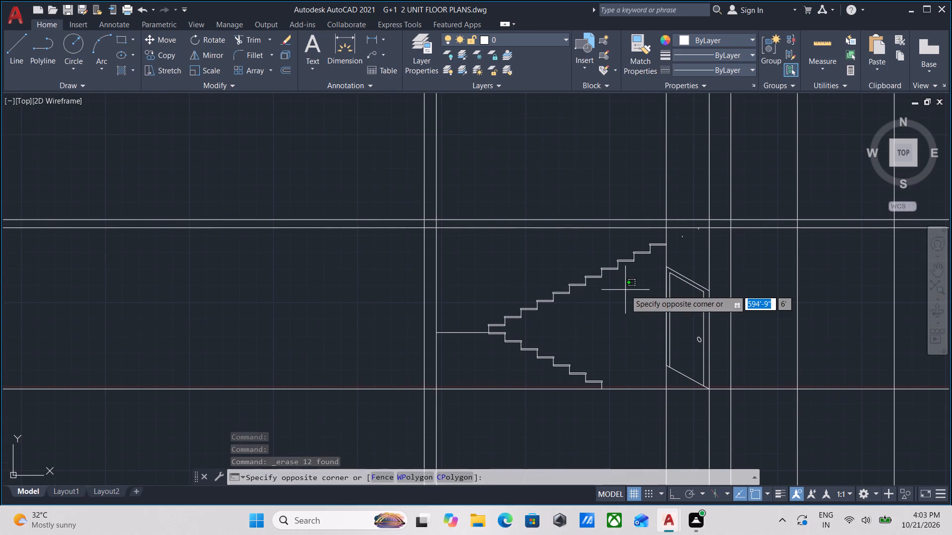
left_click(592, 265)
key("Escape")
scroll(604, 262, "down", 1)
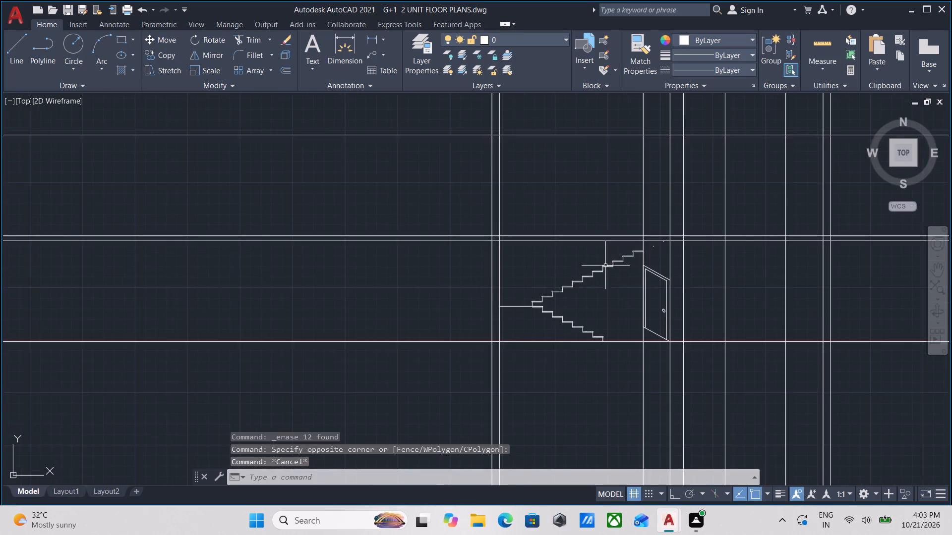
middle_click_drag(607, 269, 602, 288)
middle_click_drag(595, 315, 638, 297)
scroll(634, 302, "down", 1)
middle_click_drag(632, 305, 625, 334)
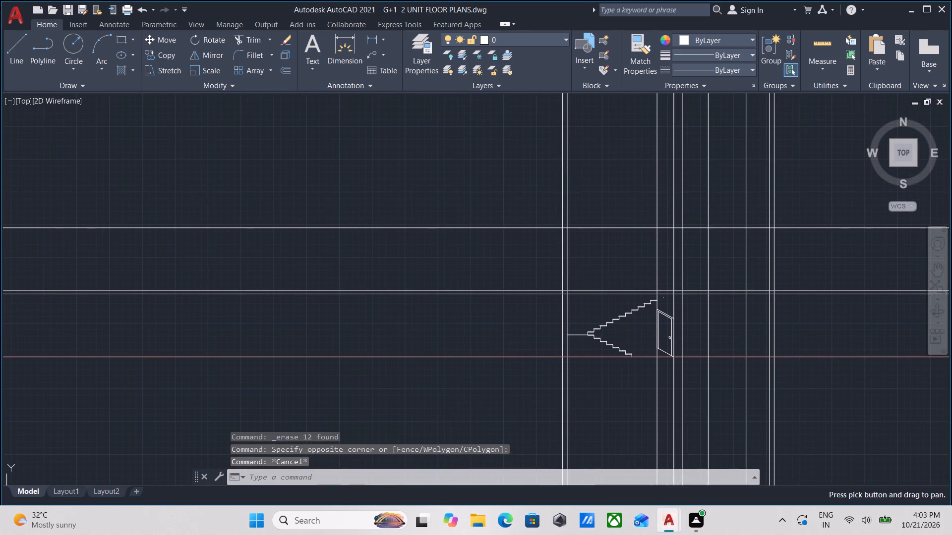
scroll(639, 329, "down", 1)
middle_click_drag(639, 329, 658, 304)
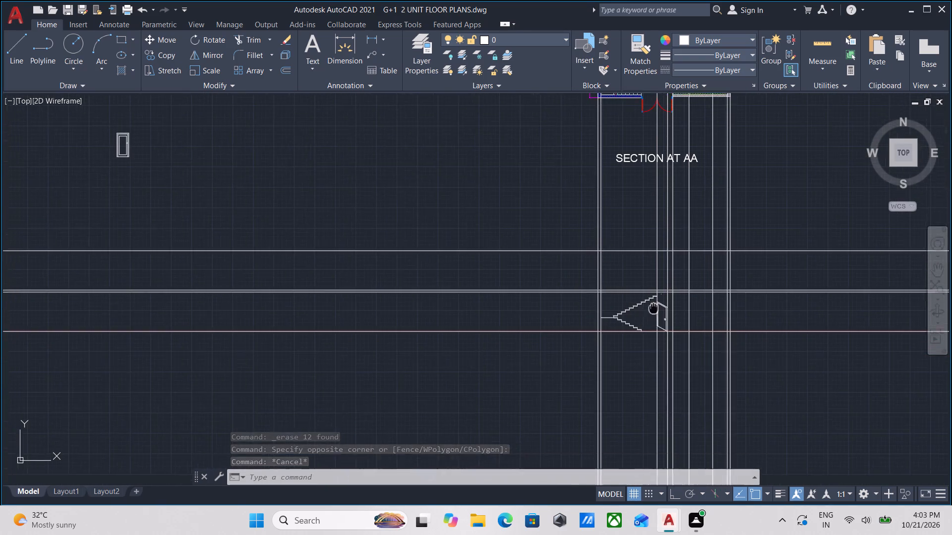
middle_click_drag(658, 304, 660, 300)
middle_click_drag(660, 302, 655, 370)
middle_click_drag(638, 294, 641, 331)
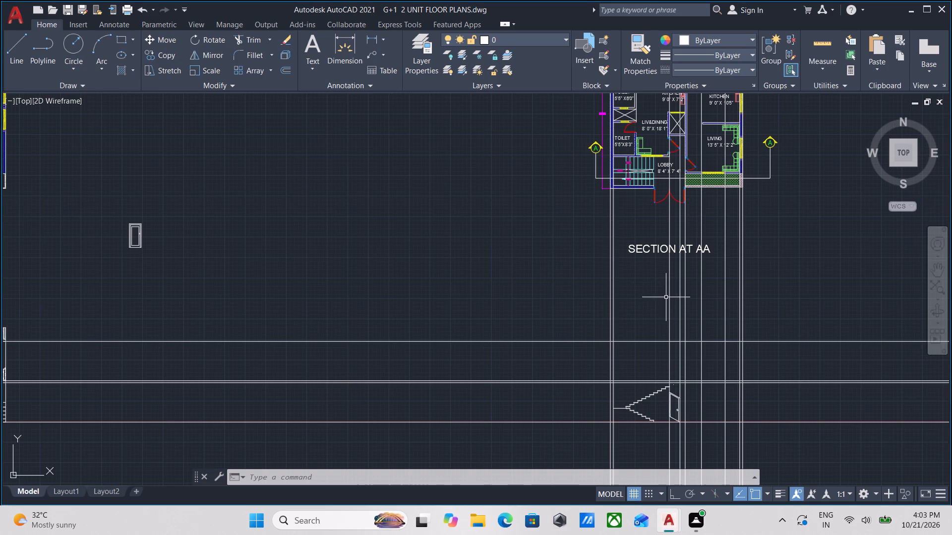
middle_click_drag(665, 297, 656, 260)
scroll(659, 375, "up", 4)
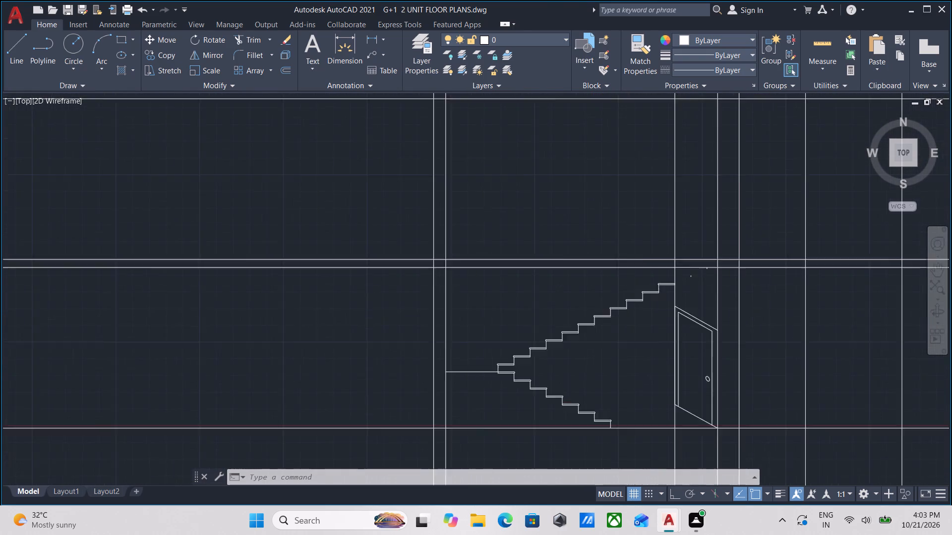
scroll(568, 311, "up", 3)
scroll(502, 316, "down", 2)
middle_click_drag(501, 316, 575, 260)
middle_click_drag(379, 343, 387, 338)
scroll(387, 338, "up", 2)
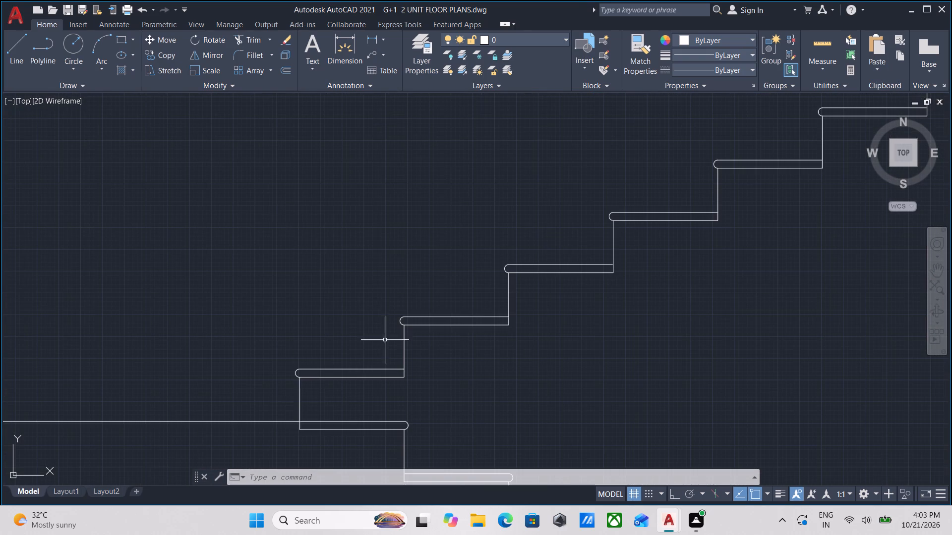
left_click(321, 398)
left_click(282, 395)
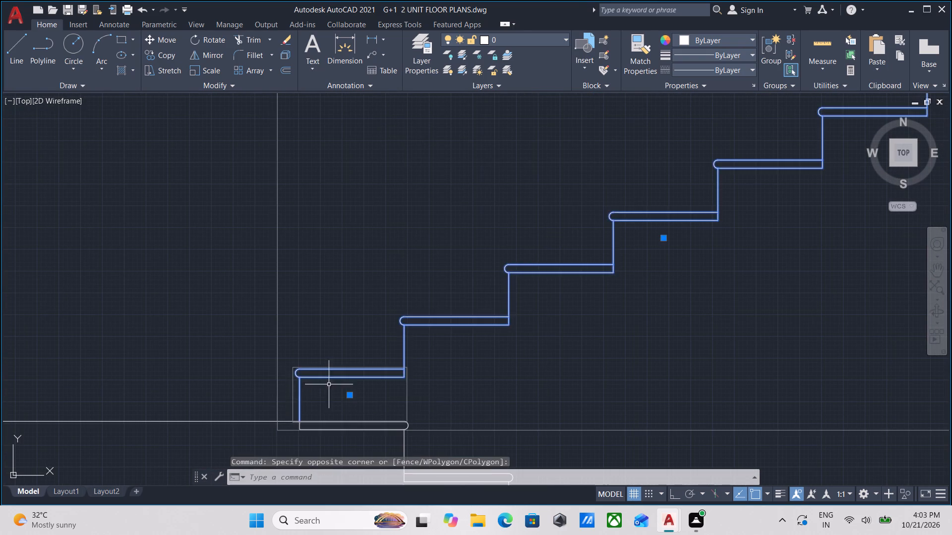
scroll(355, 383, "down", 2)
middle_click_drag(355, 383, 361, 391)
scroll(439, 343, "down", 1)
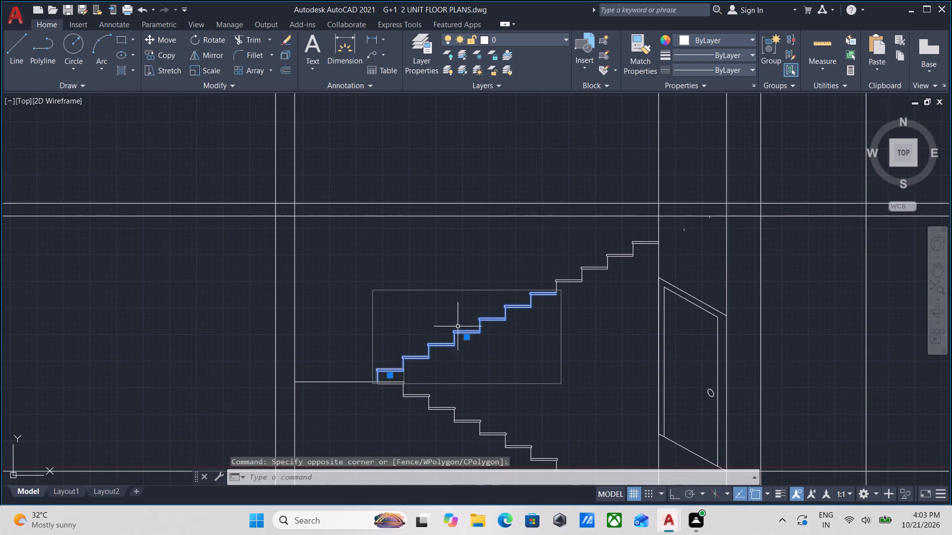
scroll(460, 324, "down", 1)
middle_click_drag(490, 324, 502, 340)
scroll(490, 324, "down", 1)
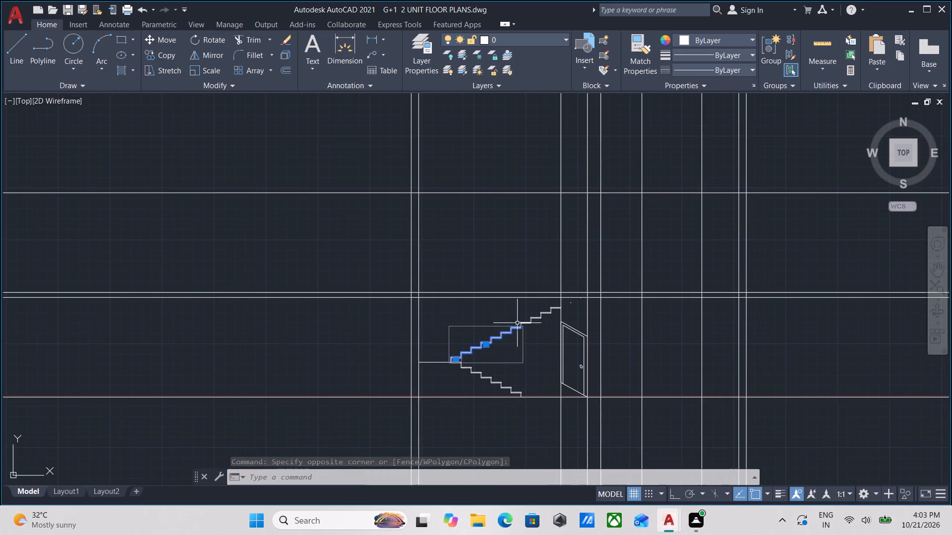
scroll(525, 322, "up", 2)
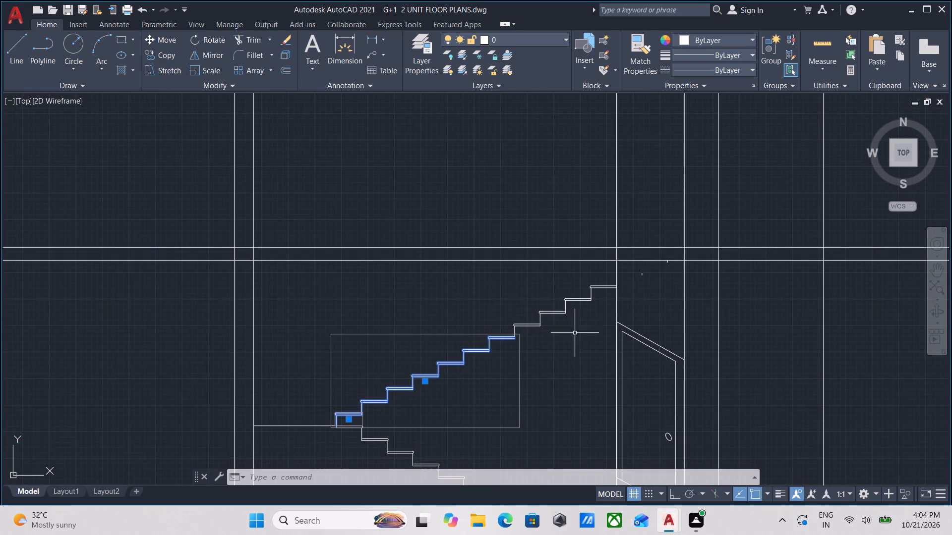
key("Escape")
Erase the whole upper flight of the section staircase, including its two uppermost remaining steps beside the door-side wall line.
left_click(576, 318)
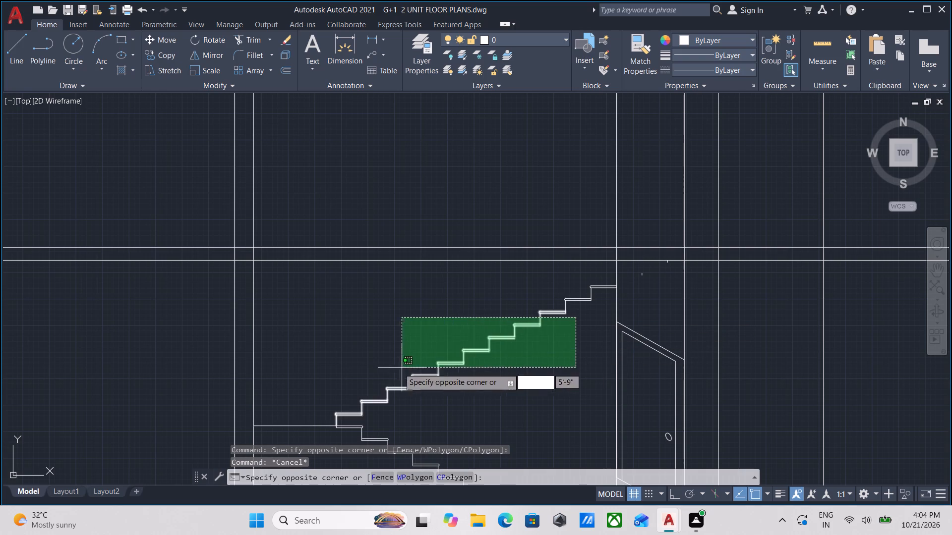
left_click(395, 370)
right_click(395, 370)
left_click(466, 161)
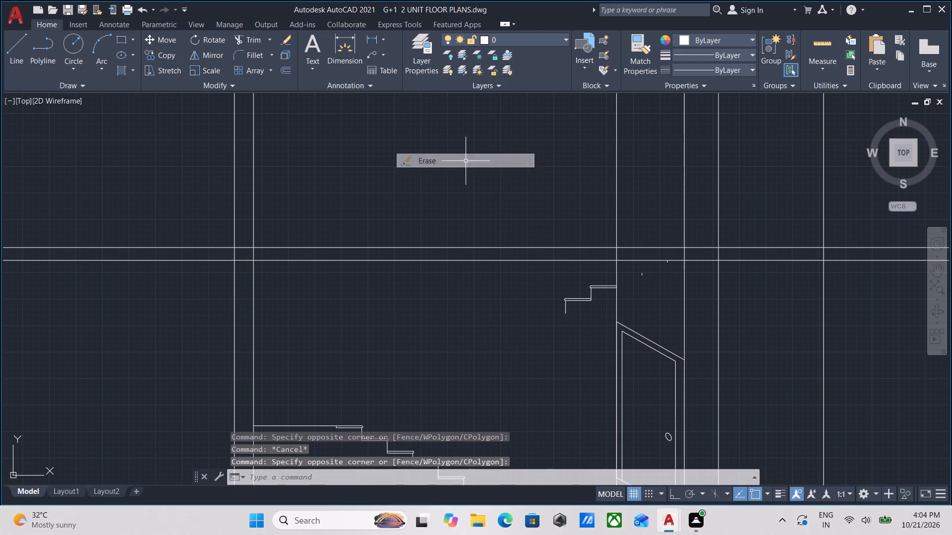
left_click(595, 325)
left_click(570, 269)
right_click(570, 269)
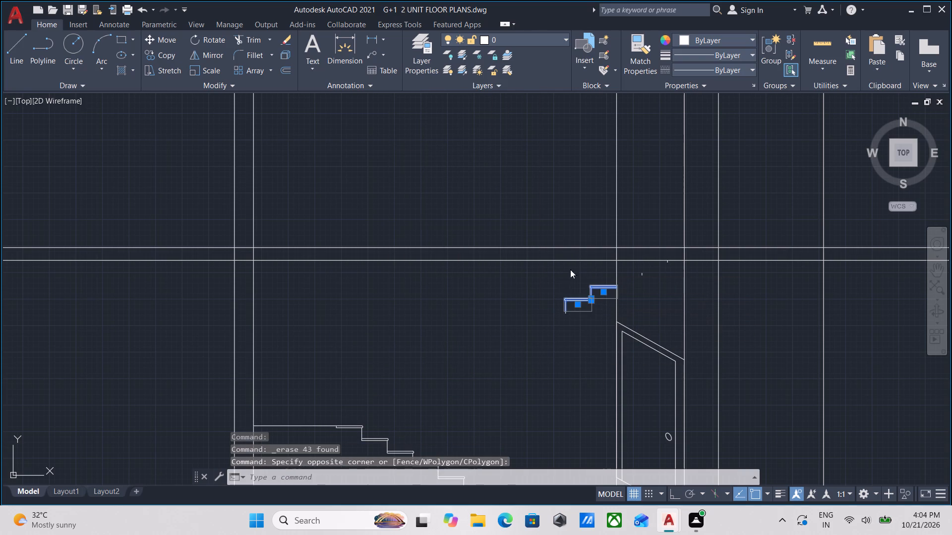
left_click(594, 292)
Examine the remaining lower flight and landing line in relation to the walls, door and slab lines.
middle_click_drag(457, 320, 459, 314)
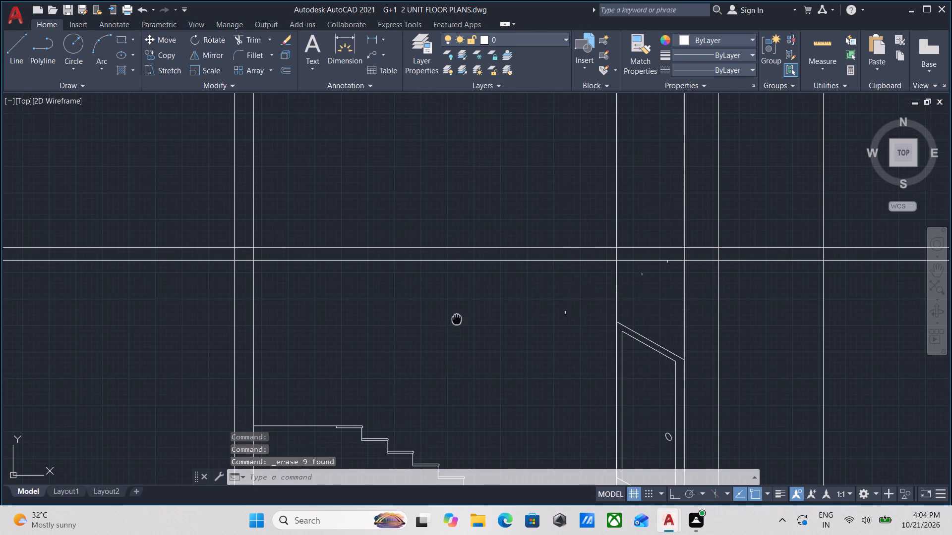
middle_click_drag(459, 314, 505, 210)
middle_click_drag(456, 333, 564, 314)
middle_click_drag(332, 332, 510, 350)
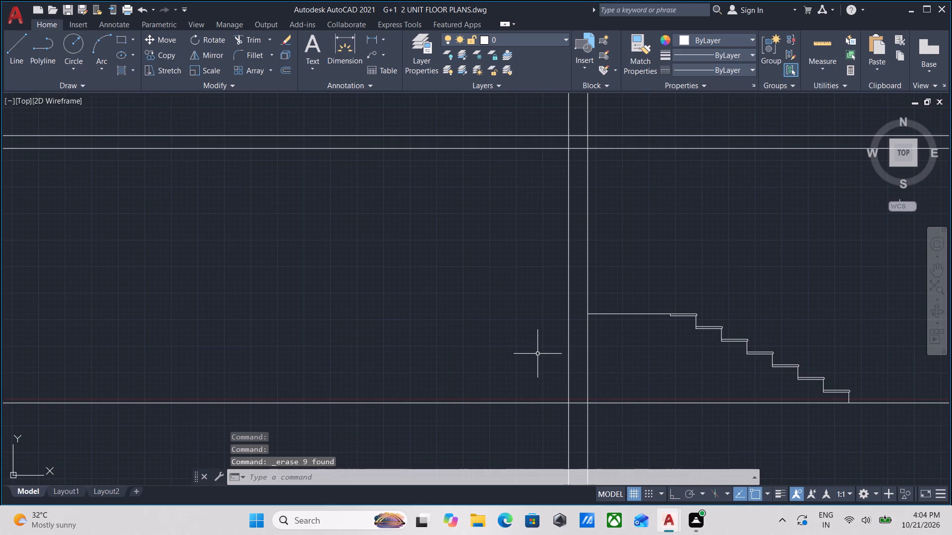
middle_click_drag(548, 347, 525, 400)
middle_click_drag(588, 366, 523, 291)
middle_click_drag(513, 297, 521, 321)
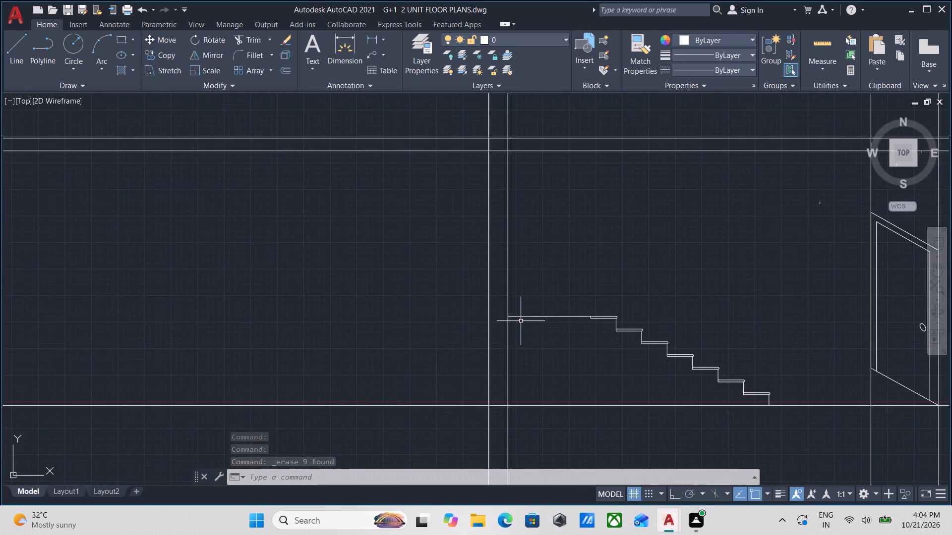
scroll(535, 308, "down", 1)
middle_click_drag(535, 308, 534, 303)
scroll(562, 288, "down", 2)
middle_click_drag(566, 291, 534, 316)
scroll(545, 311, "down", 1)
middle_click_drag(546, 310, 552, 303)
scroll(557, 304, "up", 4)
scroll(543, 309, "down", 1)
middle_click_drag(543, 309, 554, 300)
middle_click_drag(564, 296, 585, 349)
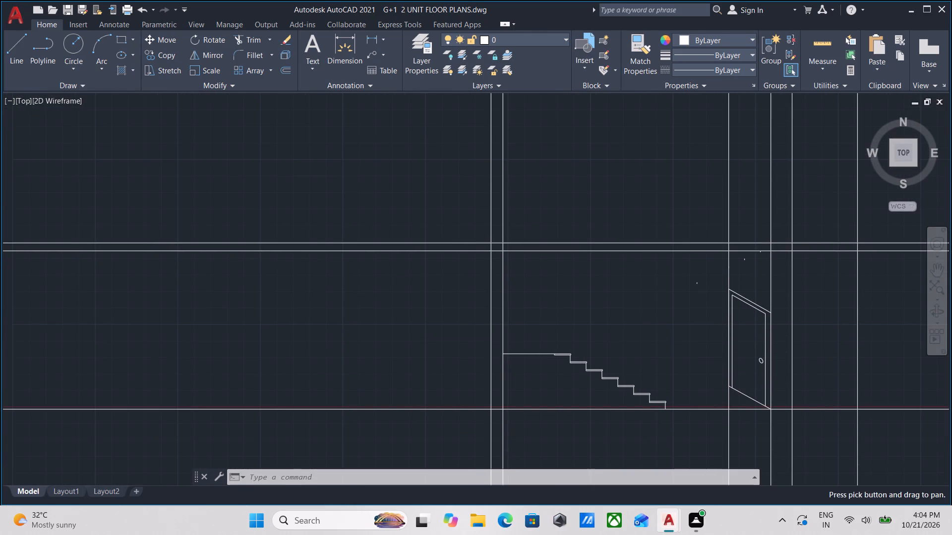
middle_click_drag(587, 350, 608, 382)
scroll(624, 364, "down", 1)
middle_click_drag(624, 364, 626, 340)
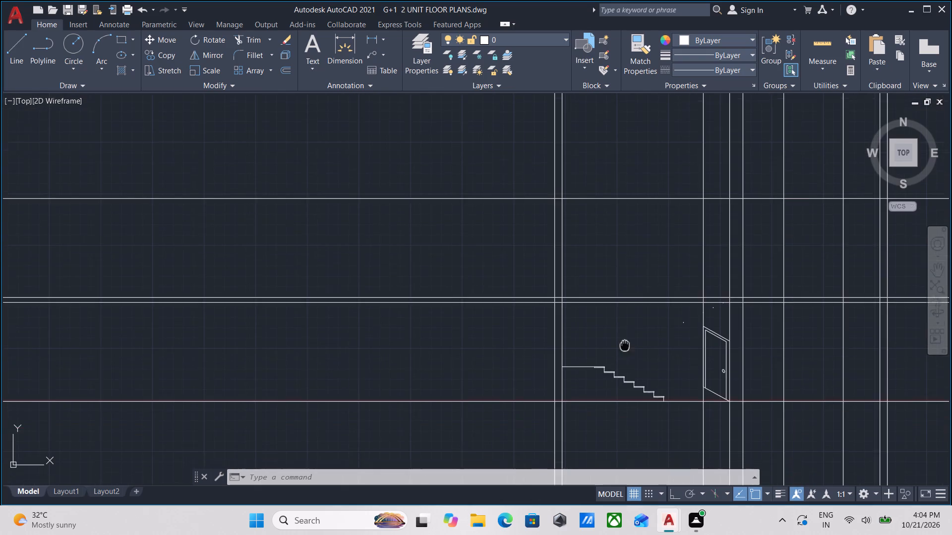
middle_click_drag(626, 340, 628, 327)
scroll(630, 324, "down", 1)
middle_click_drag(630, 324, 629, 359)
scroll(638, 364, "up", 2)
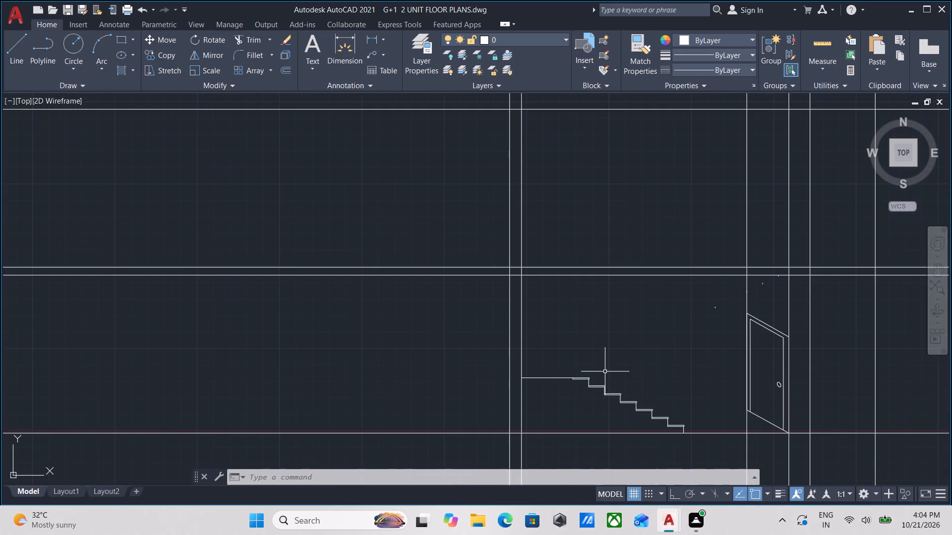
middle_click_drag(594, 382, 604, 316)
scroll(668, 369, "up", 2)
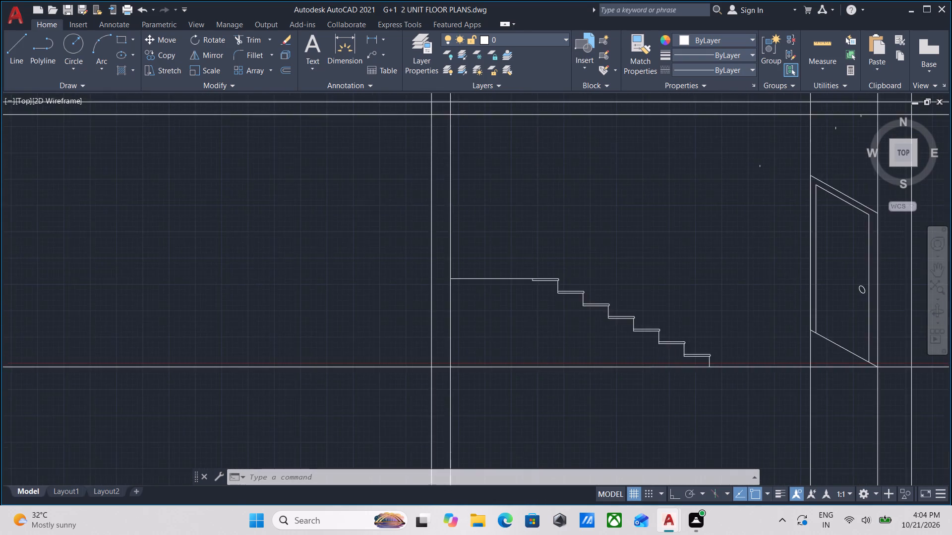
middle_click_drag(571, 334, 584, 343)
scroll(671, 339, "down", 1)
middle_click_drag(675, 337, 682, 323)
scroll(709, 321, "down", 1)
middle_click_drag(709, 319, 708, 320)
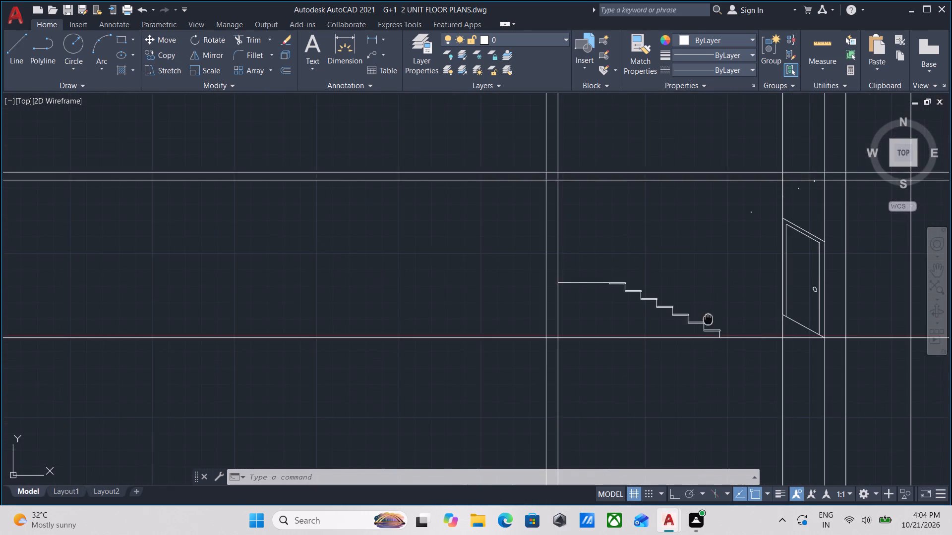
middle_click_drag(708, 320, 657, 347)
scroll(710, 353, "down", 2)
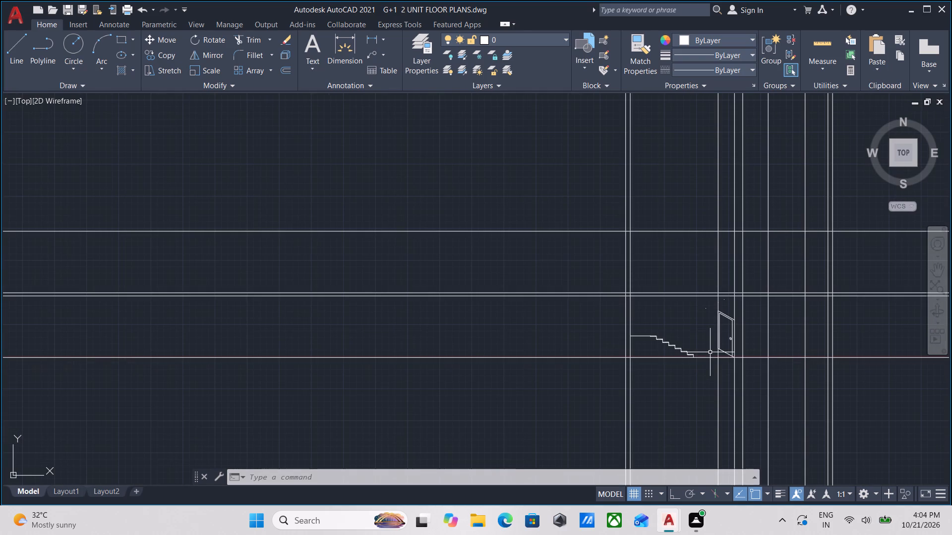
scroll(648, 352, "up", 2)
scroll(613, 327, "up", 2)
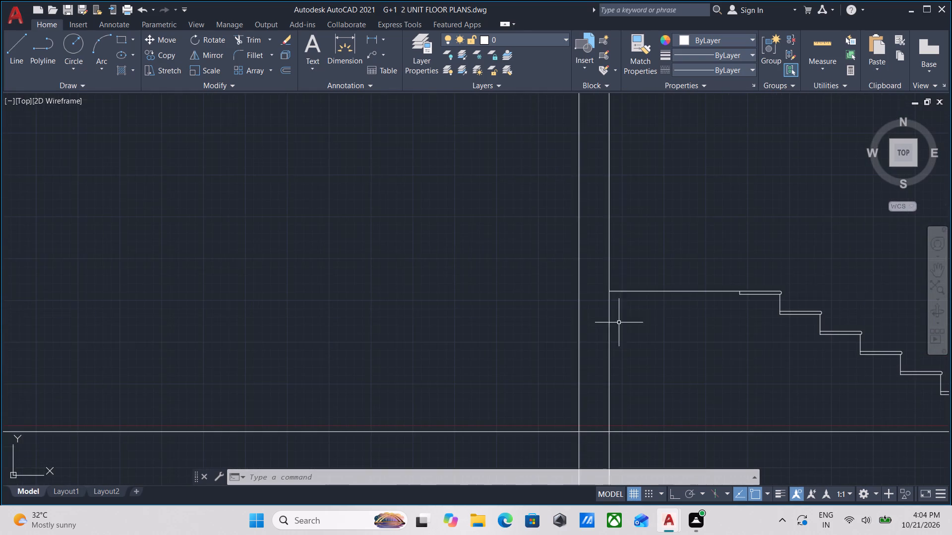
scroll(670, 313, "down", 1)
middle_click_drag(670, 313, 605, 332)
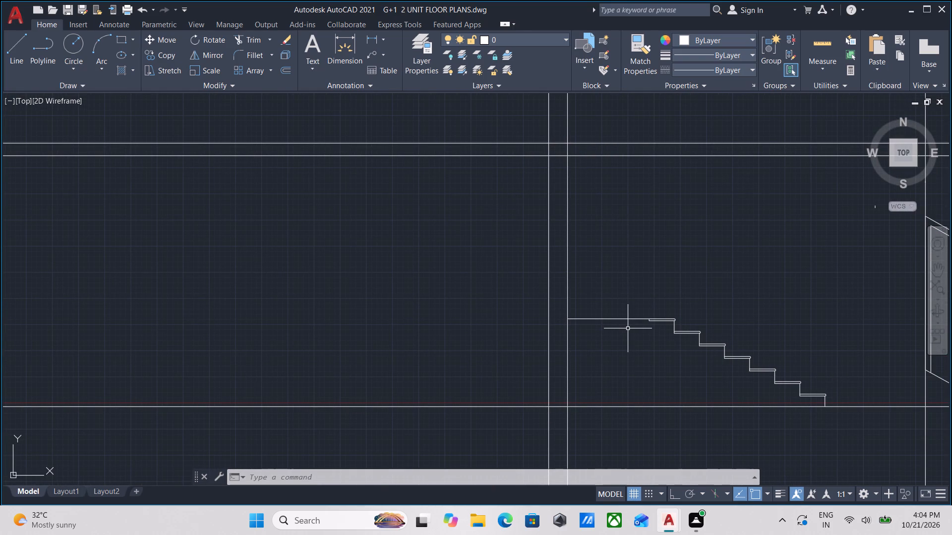
scroll(628, 328, "down", 1)
middle_click_drag(628, 328, 633, 324)
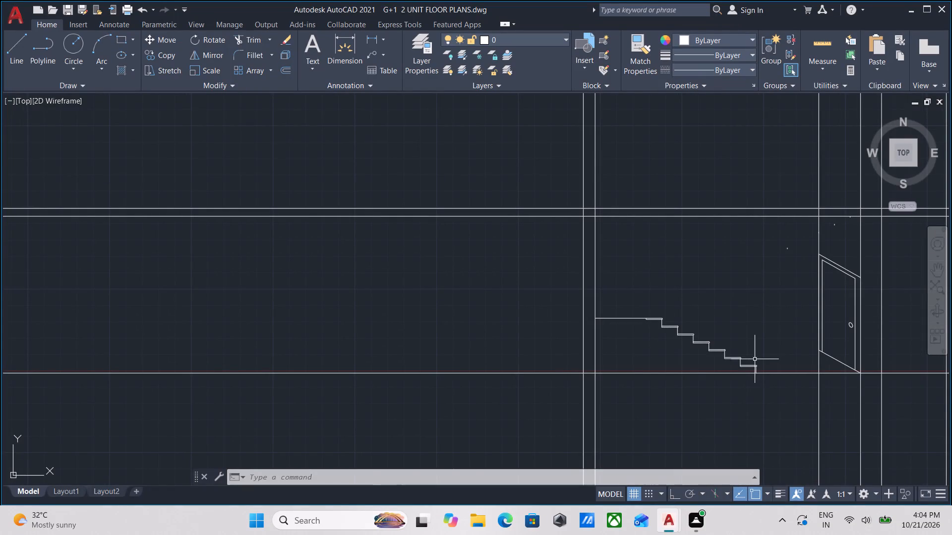
Erase the lower flight together with the landing line in the section.
left_click(762, 365)
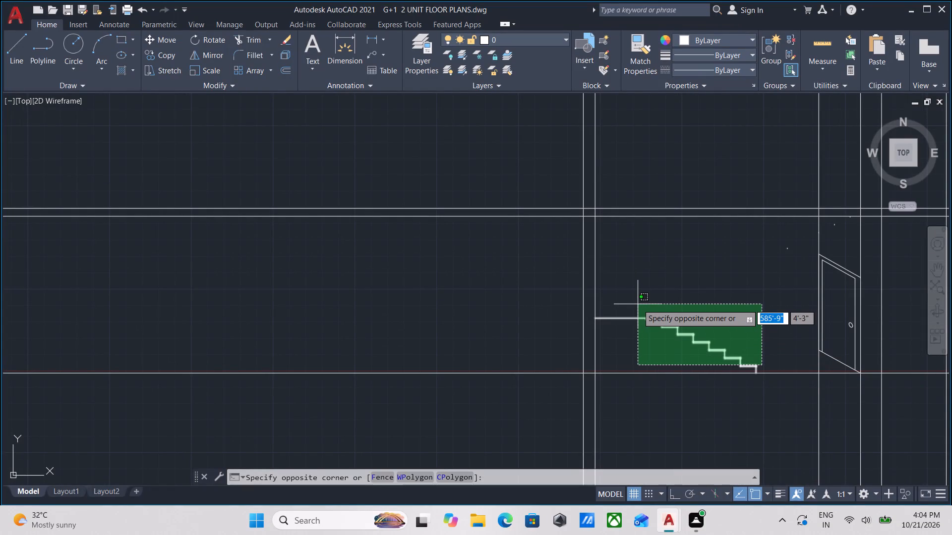
left_click(638, 304)
right_click(638, 304)
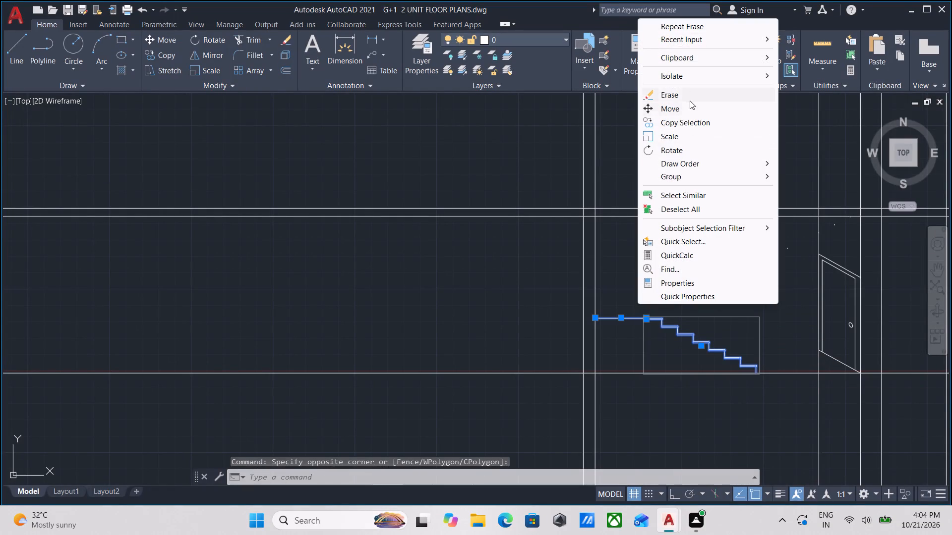
left_click(689, 97)
Project a vertical construction line from the plan stair's riser at the 3'-3" landing edge down through the section.
scroll(651, 287, "down", 4)
middle_click_drag(649, 308, 632, 363)
scroll(632, 248, "up", 2)
middle_click_drag(639, 198, 635, 275)
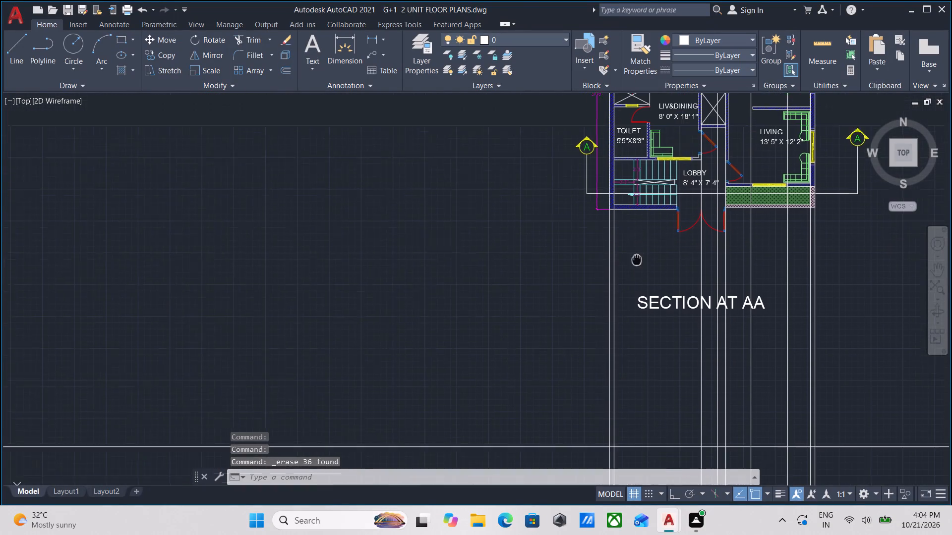
middle_click_drag(635, 275, 635, 282)
type("XL")
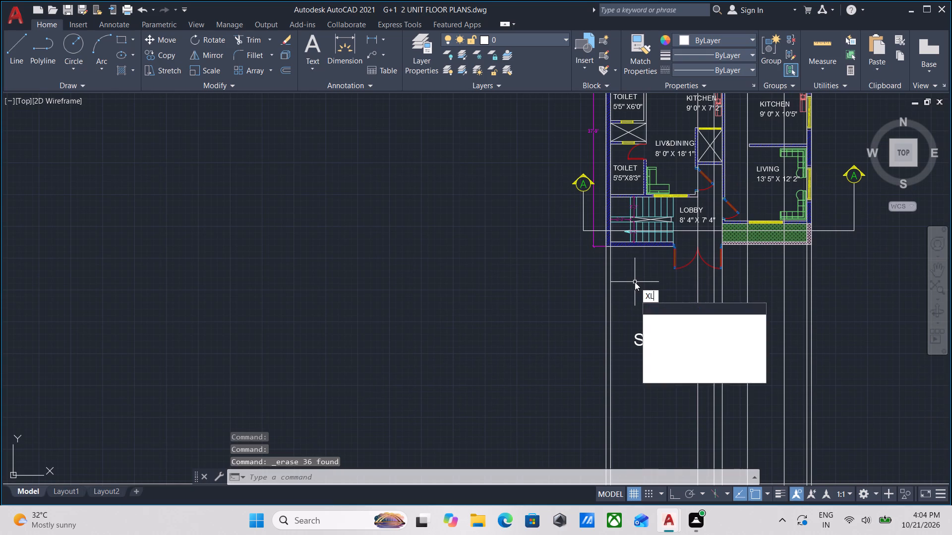
key("Return")
scroll(628, 259, "up", 3)
scroll(653, 205, "up", 2)
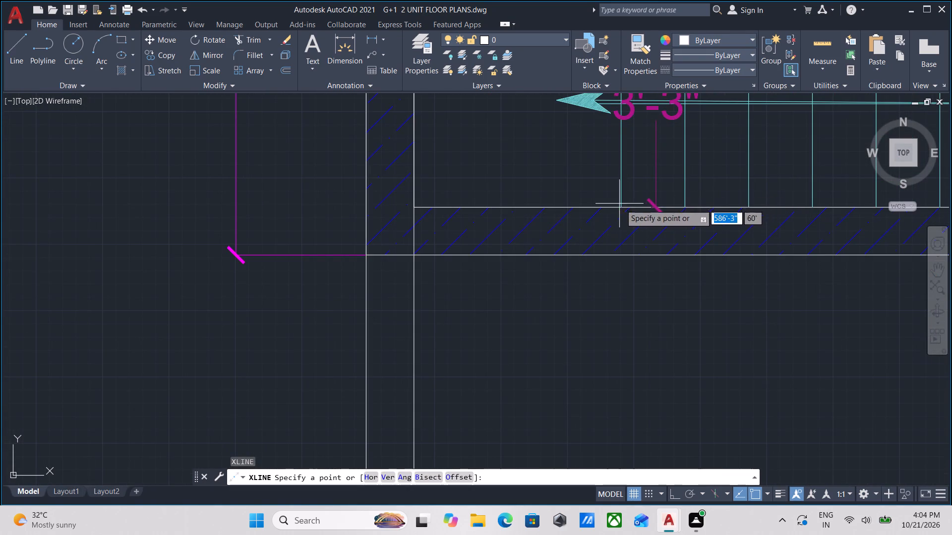
left_click(621, 205)
scroll(618, 370, "down", 2)
middle_click_drag(618, 370, 610, 255)
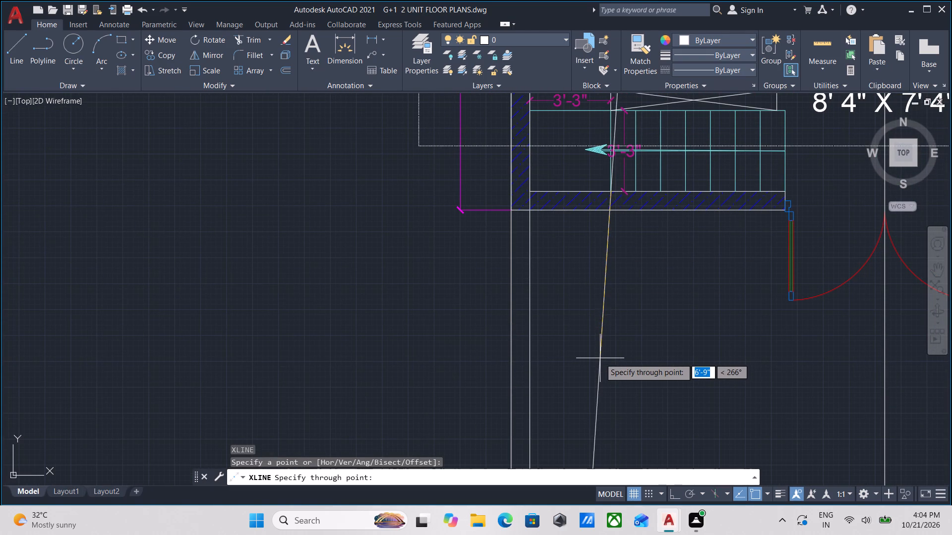
key("F8")
left_click(612, 362)
key("Escape")
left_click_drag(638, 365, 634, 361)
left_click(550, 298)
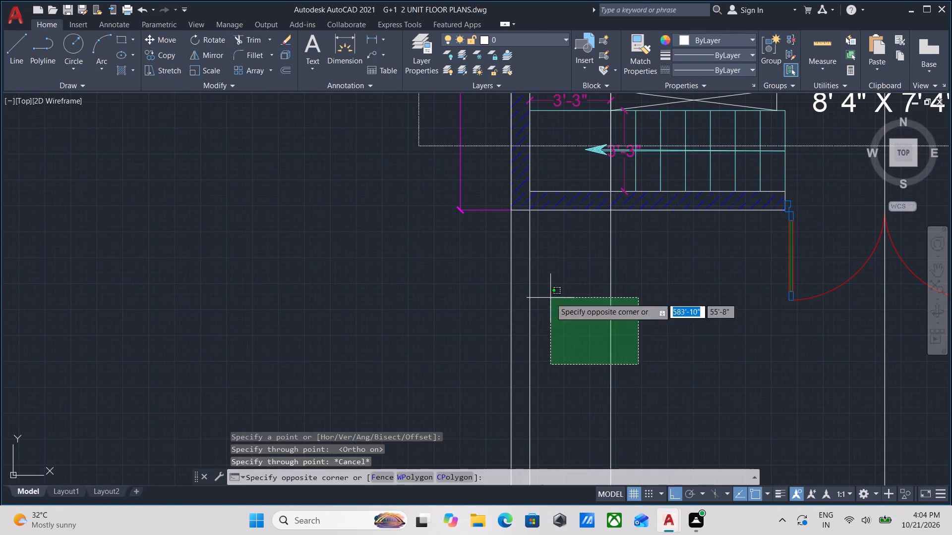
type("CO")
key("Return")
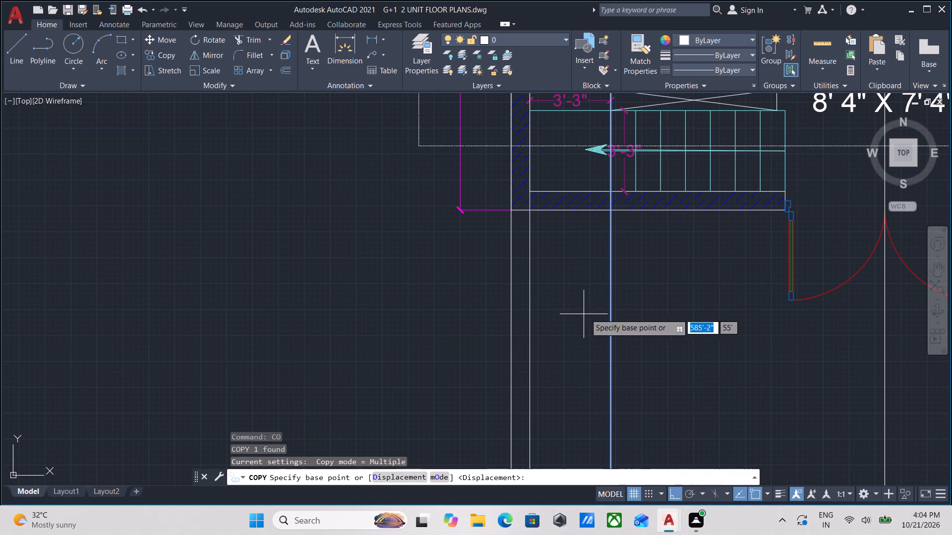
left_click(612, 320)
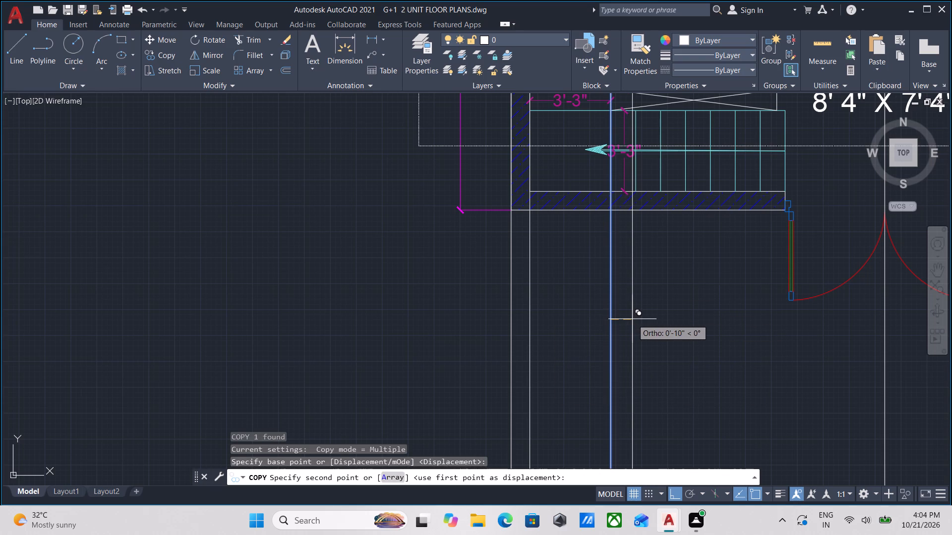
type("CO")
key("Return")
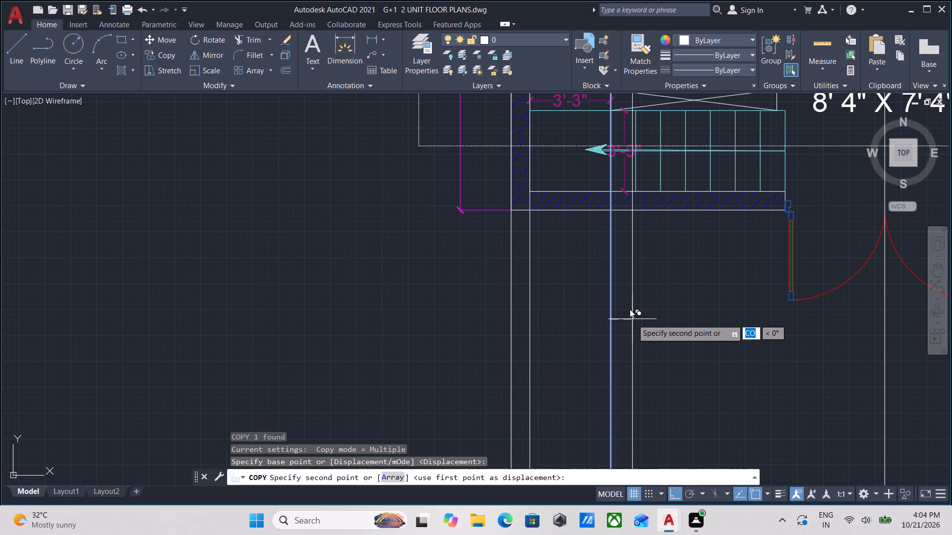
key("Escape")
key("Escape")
Copy the projected riser line as a linear array of 8 items spaced 1' apart toward the lobby.
left_click(630, 326)
left_click(592, 301)
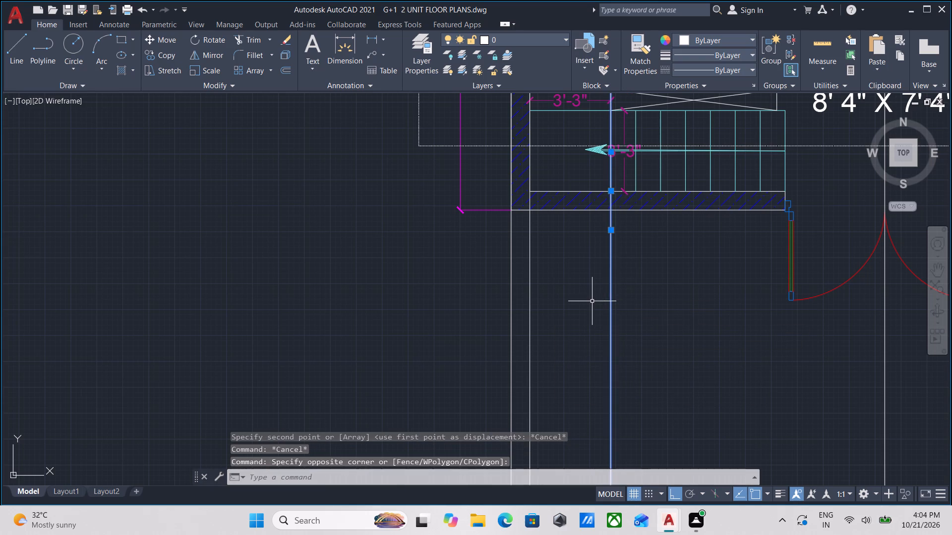
type("CO")
key("Return")
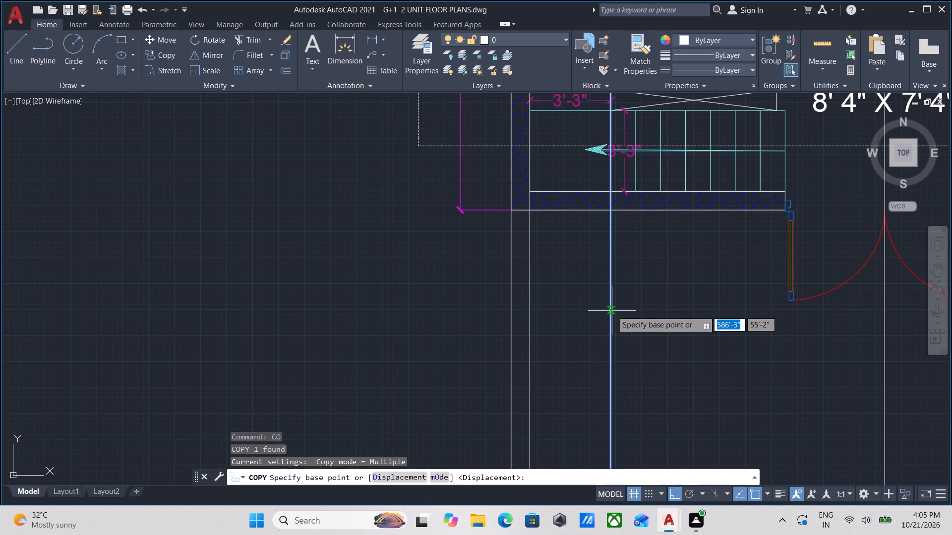
left_click(612, 311)
key("a")
key("Return")
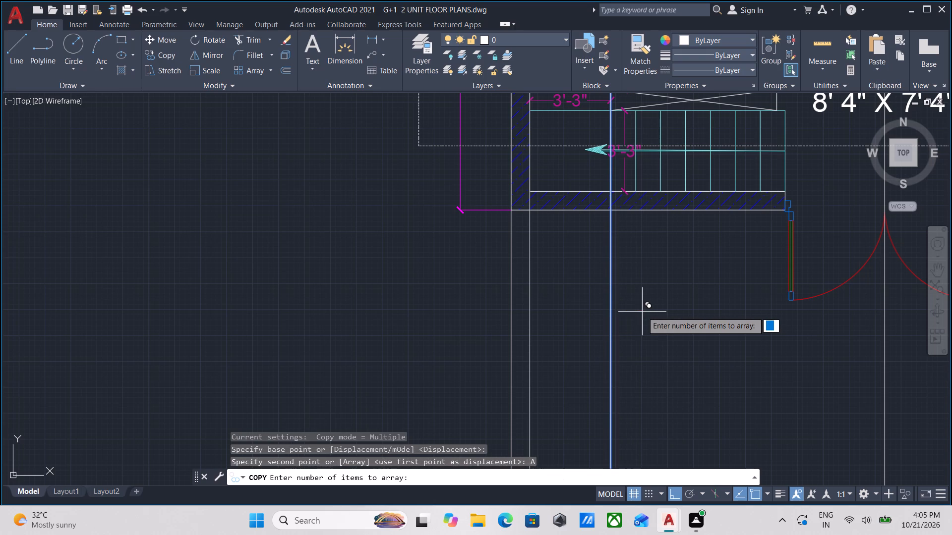
key("8")
key("Return")
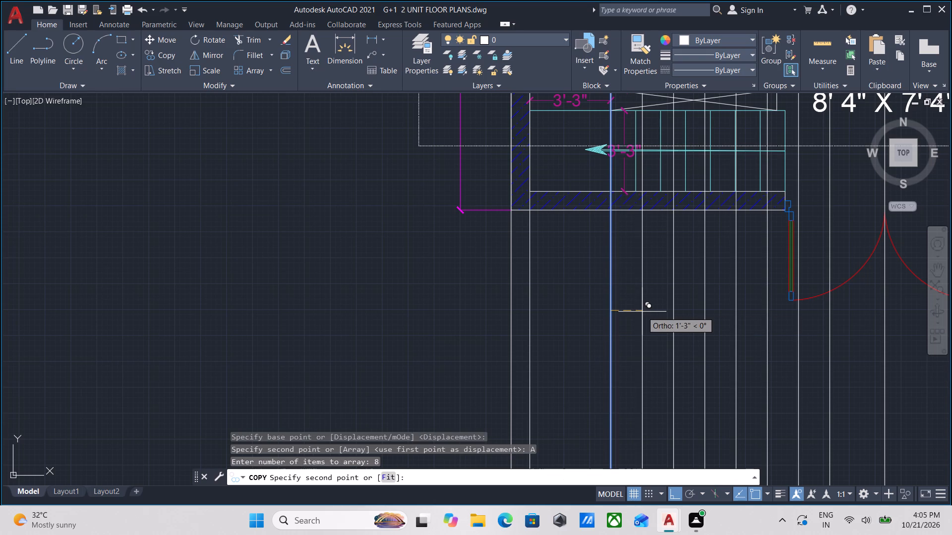
type("1'")
key("Return")
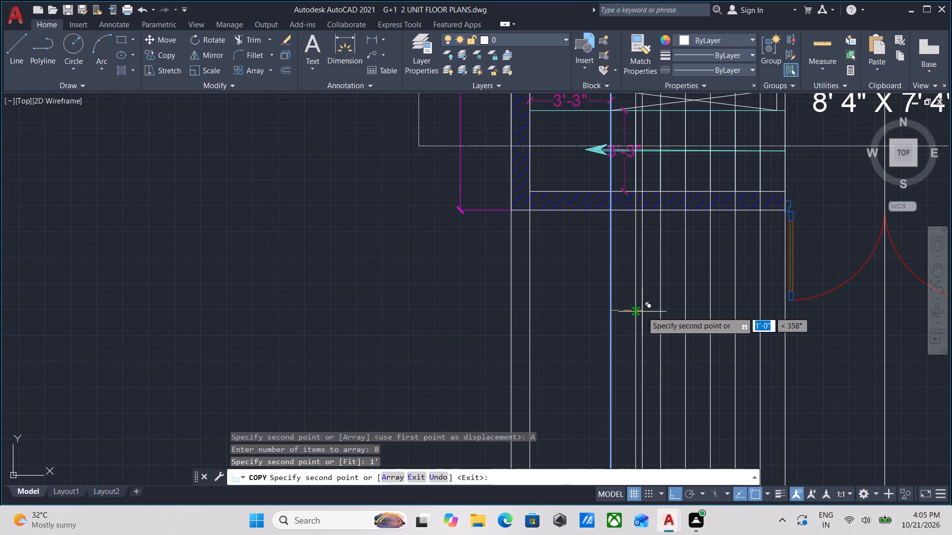
key("Escape")
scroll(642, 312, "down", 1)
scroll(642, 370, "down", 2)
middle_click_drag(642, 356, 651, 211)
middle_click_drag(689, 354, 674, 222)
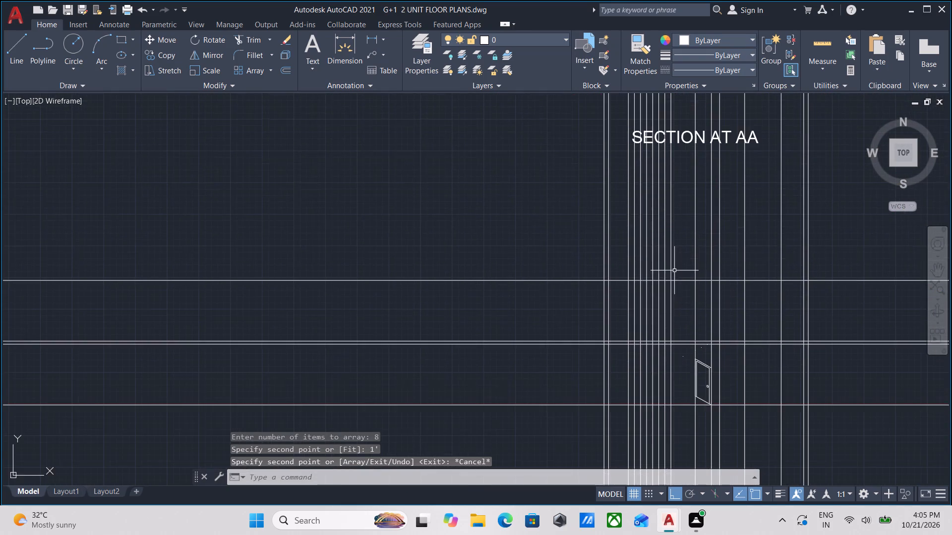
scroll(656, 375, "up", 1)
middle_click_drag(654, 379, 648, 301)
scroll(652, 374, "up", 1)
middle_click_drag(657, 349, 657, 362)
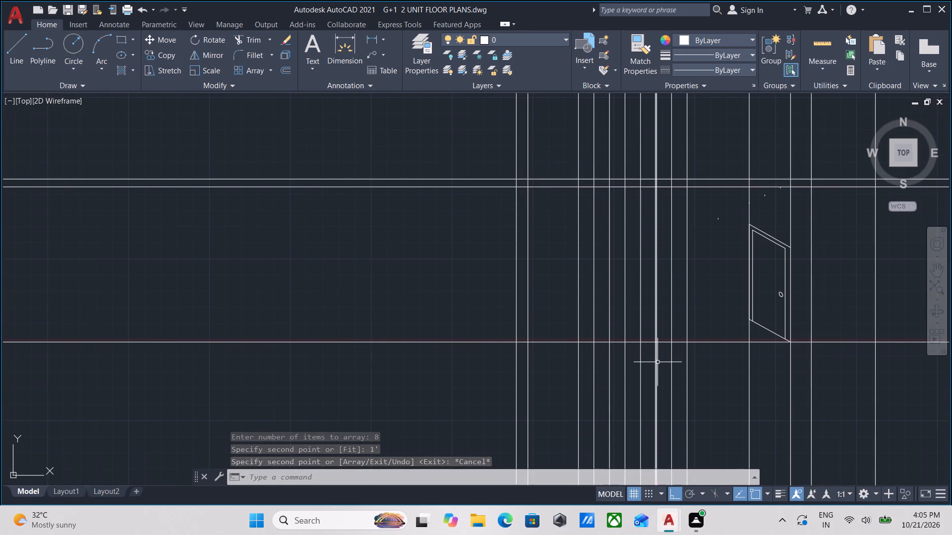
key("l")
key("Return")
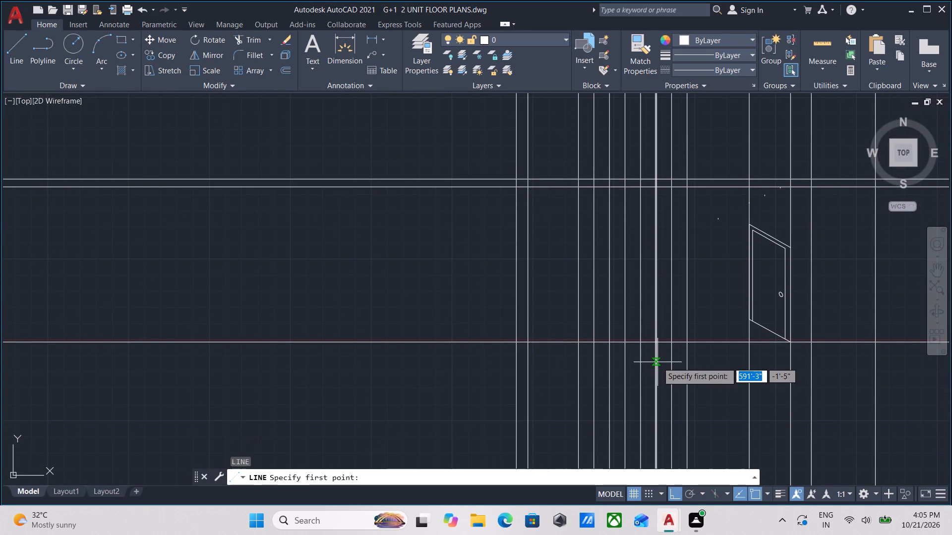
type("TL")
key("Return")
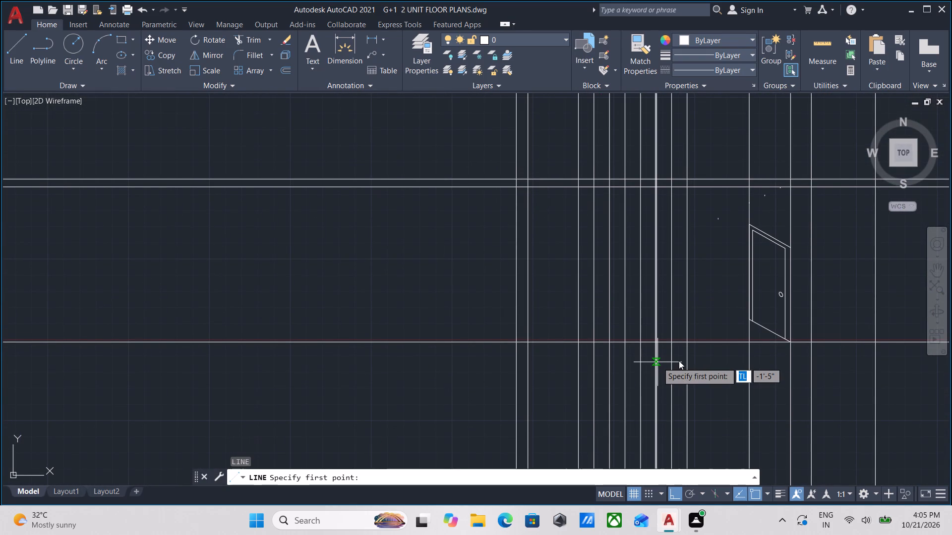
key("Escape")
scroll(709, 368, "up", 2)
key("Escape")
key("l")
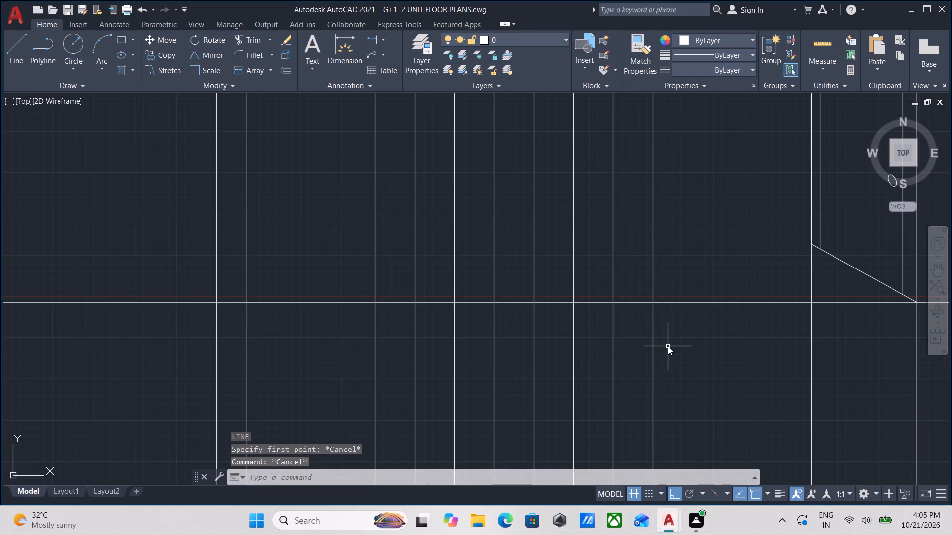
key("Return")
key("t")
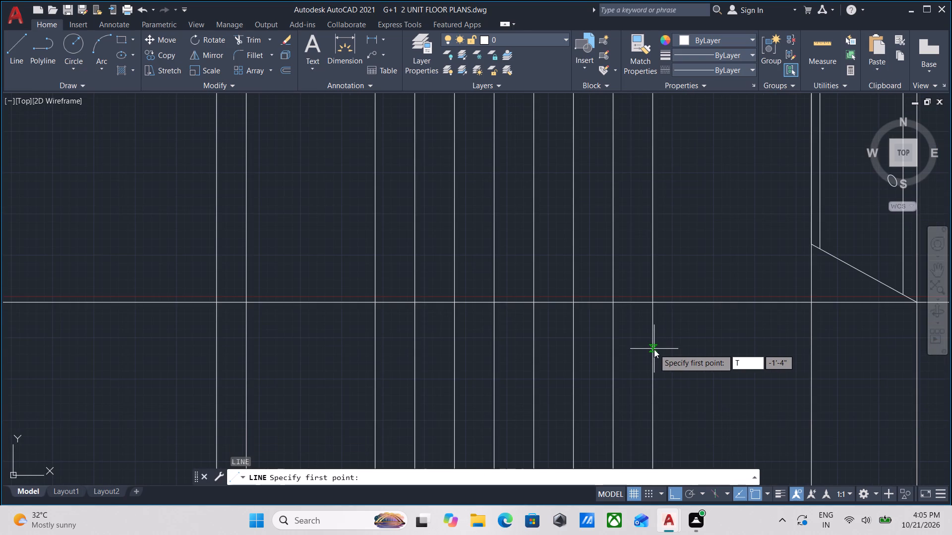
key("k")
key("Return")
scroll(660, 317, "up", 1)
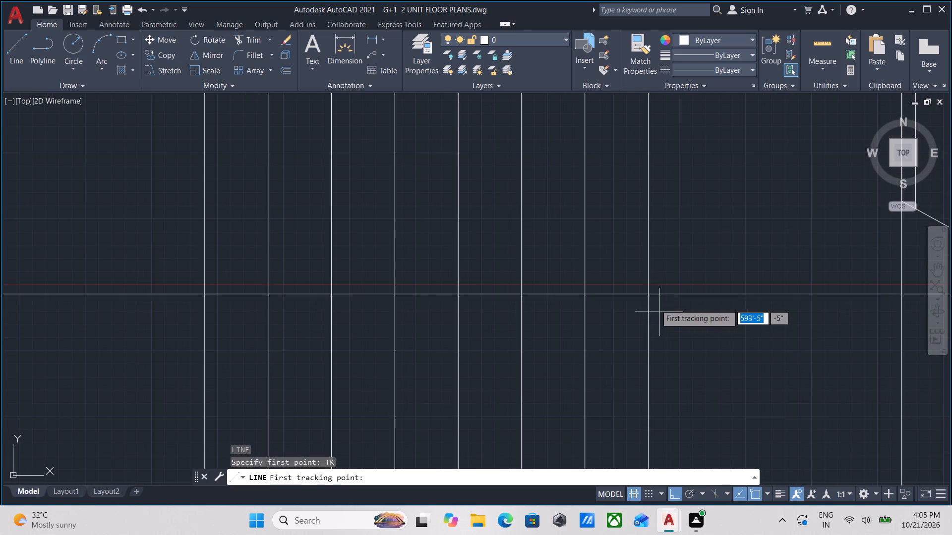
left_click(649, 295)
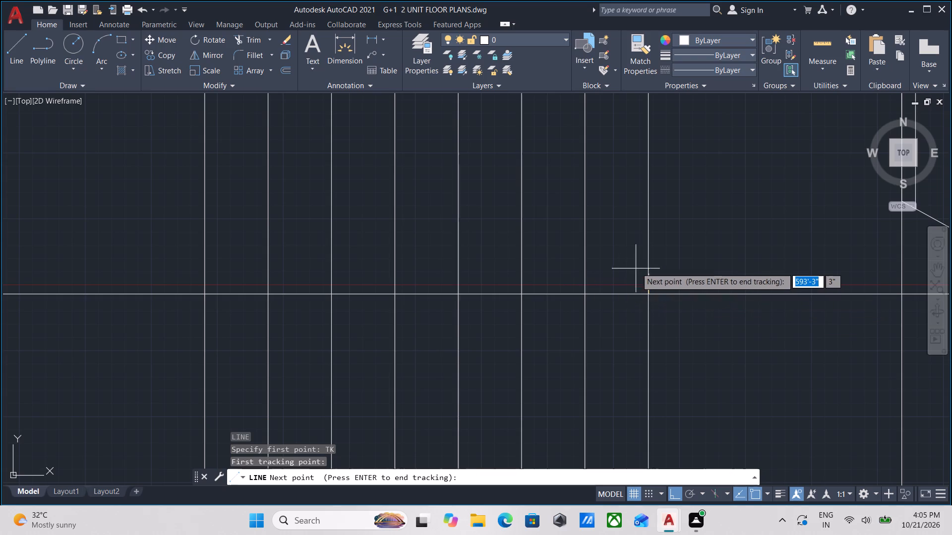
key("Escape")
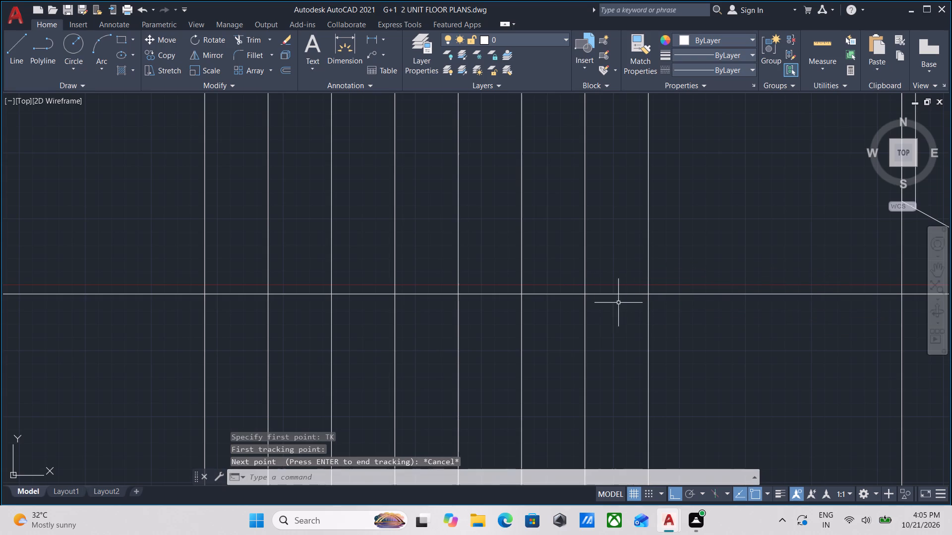
Draw the first tread line 8" above the floor line, from the riser line nearest the door to the adjacent riser line.
key("l")
key("Return")
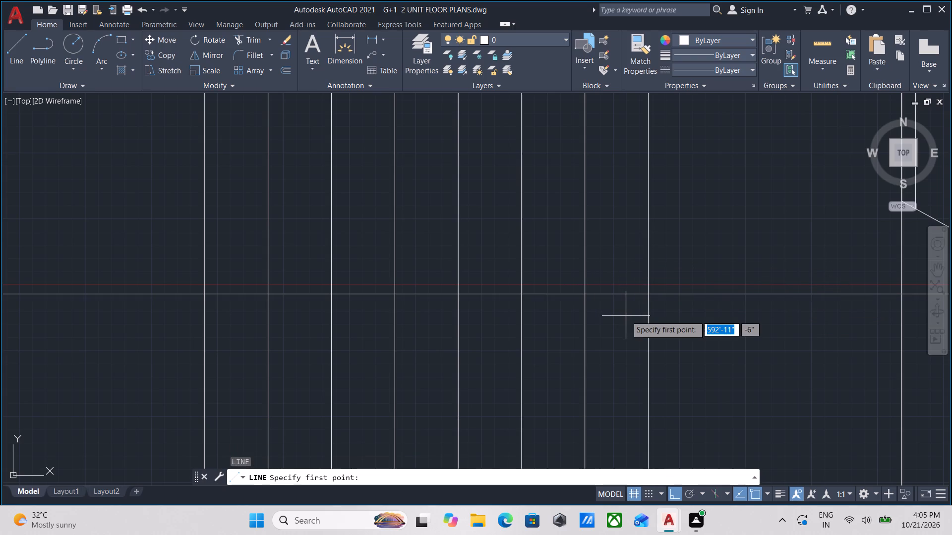
type("TK")
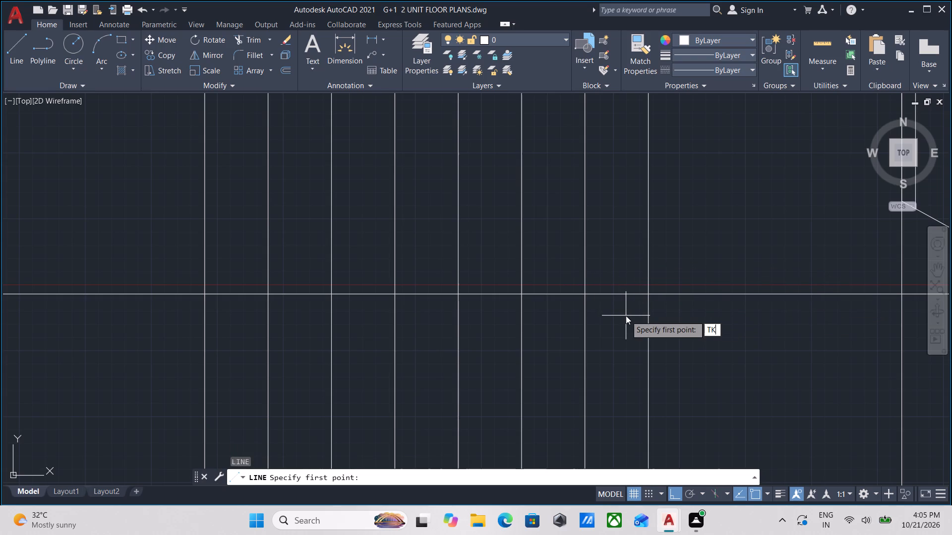
key("Return")
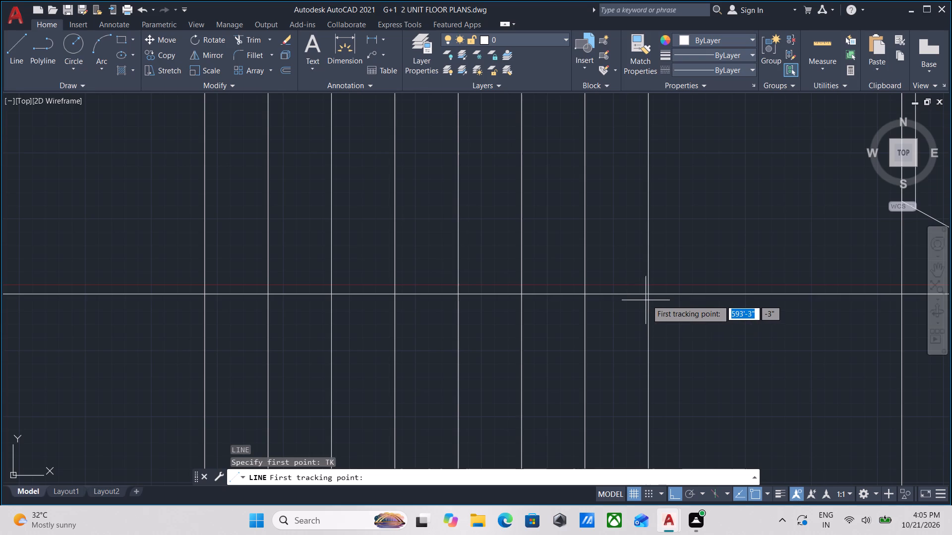
scroll(653, 290, "up", 1)
left_click(644, 295)
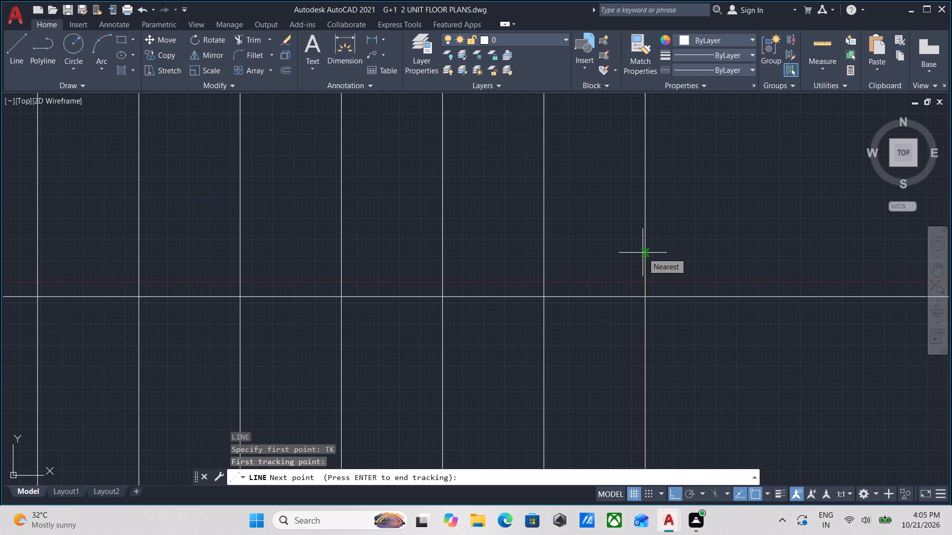
key("8")
key("shift+quotedbl")
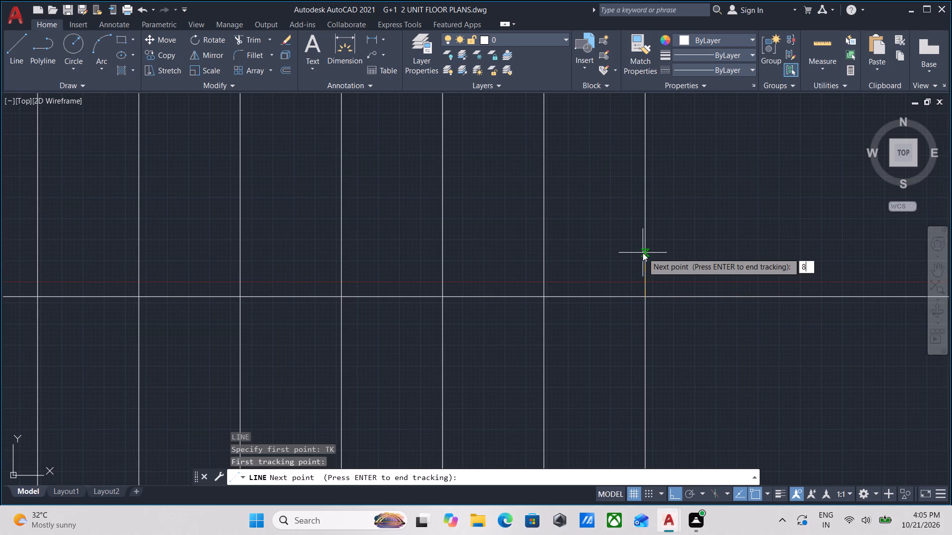
key("Return")
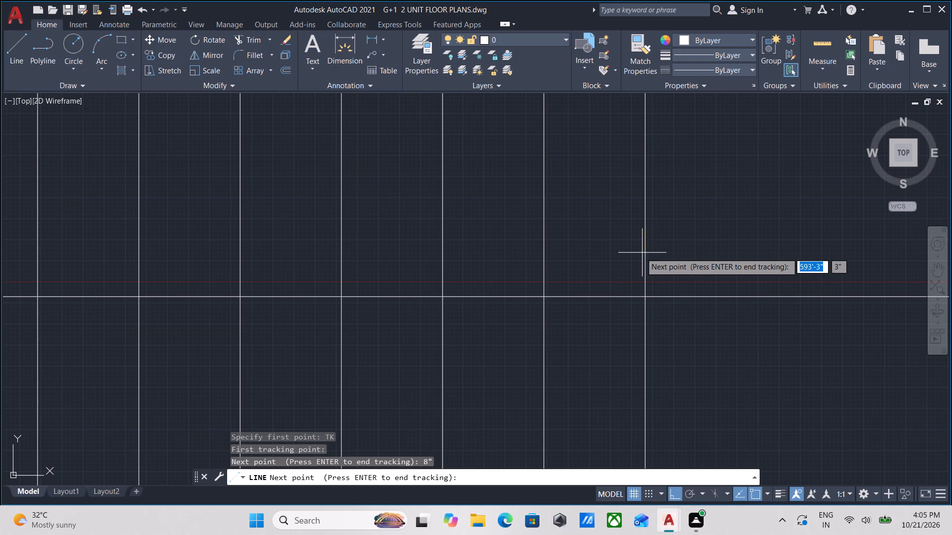
key("Return")
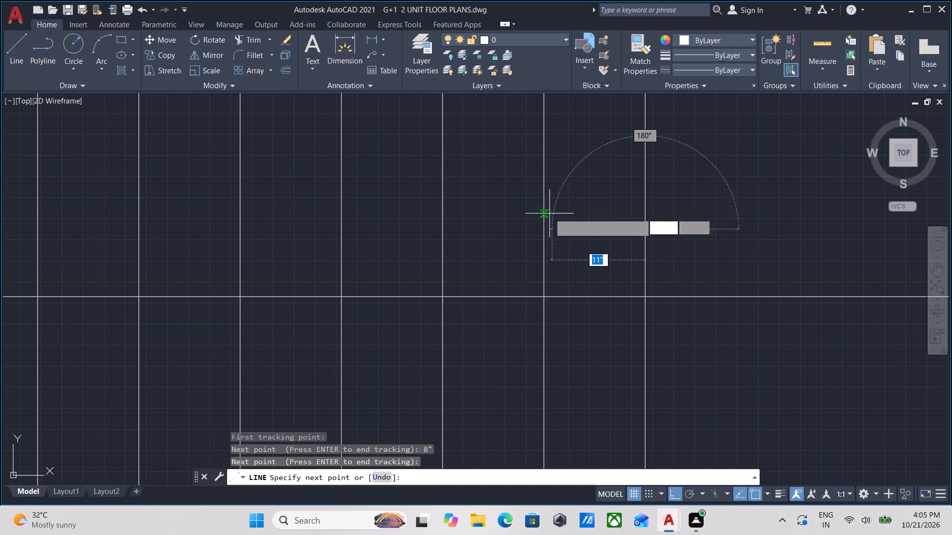
left_click(542, 231)
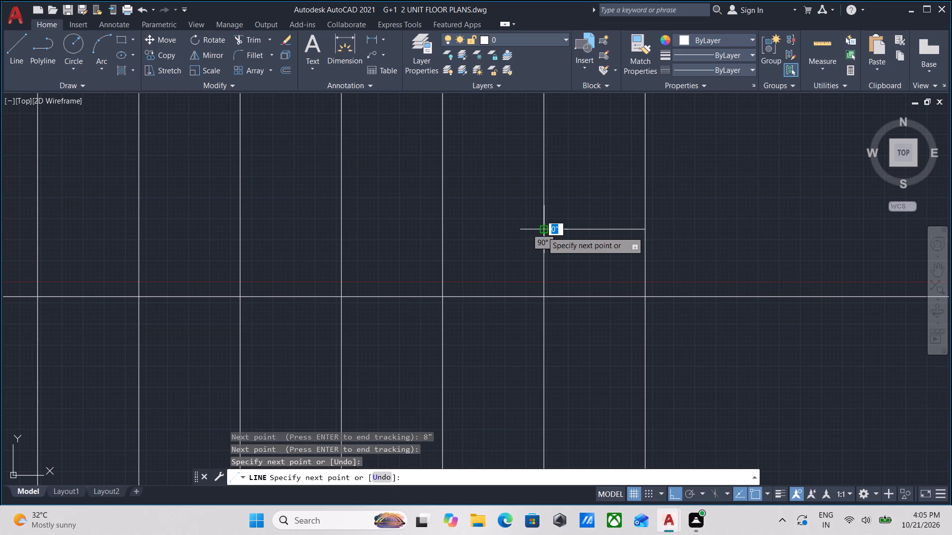
key("Escape")
Offset the first tread line about 1" downward for the tread thickness.
left_click(591, 237)
left_click(578, 214)
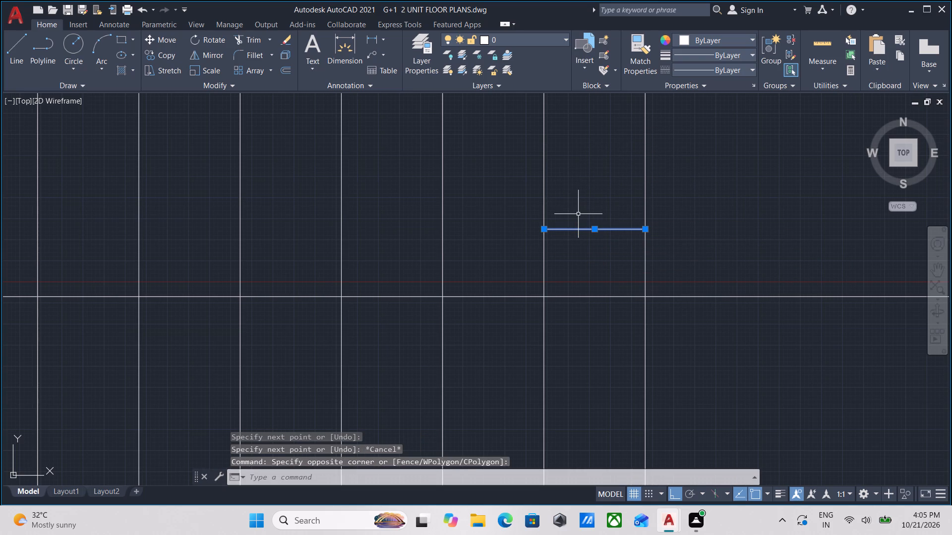
key("o")
key("Return")
left_click(594, 232)
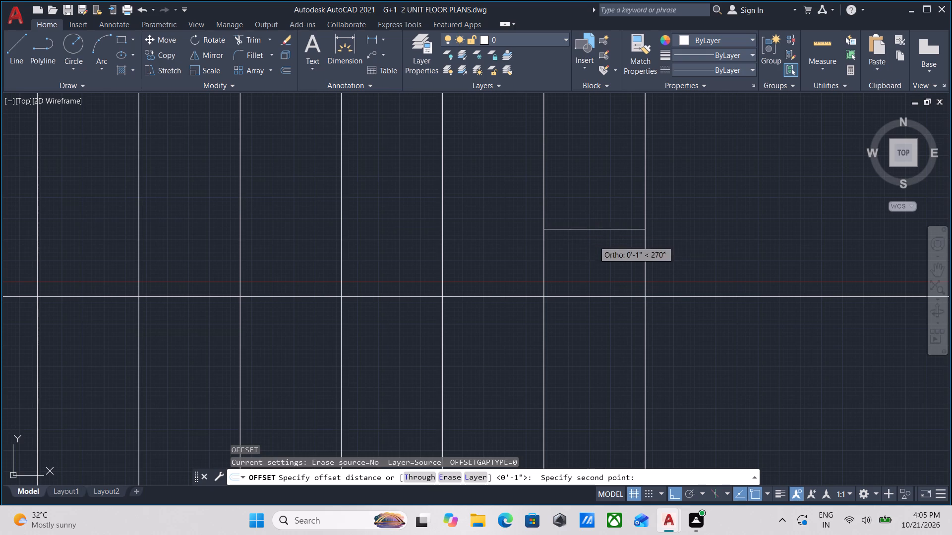
left_click(594, 241)
left_click(594, 276)
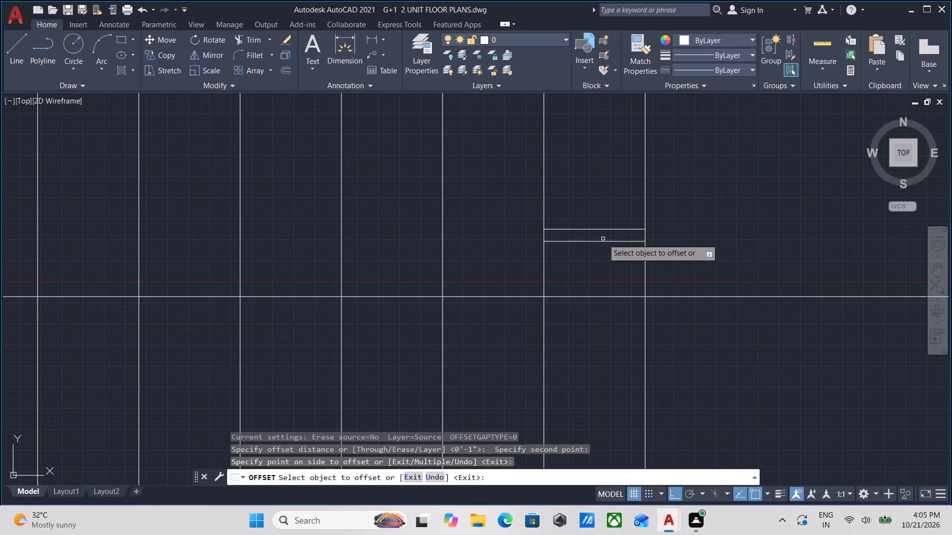
key("Escape")
Fillet the two parallel tread lines into a rounded nosing at the door-side end.
key("f")
key("Return")
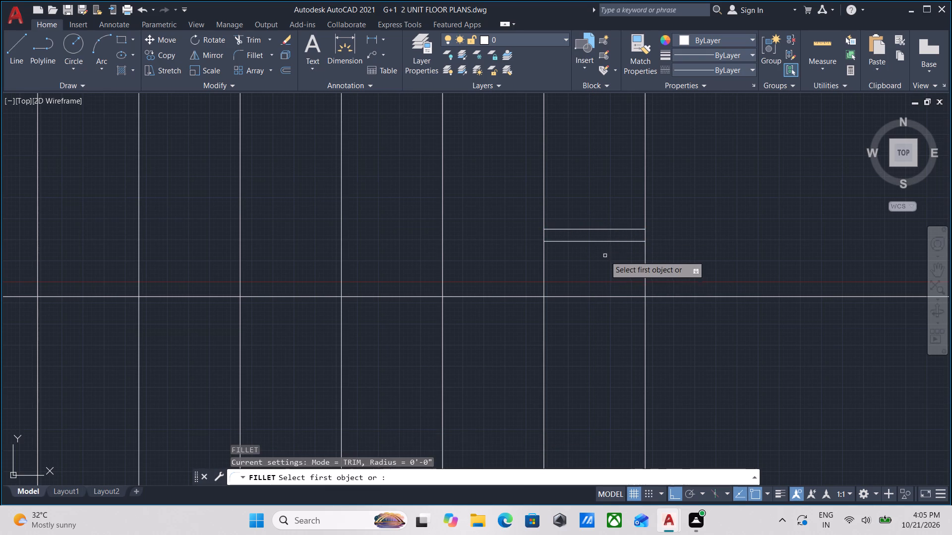
left_click(606, 228)
left_click(608, 242)
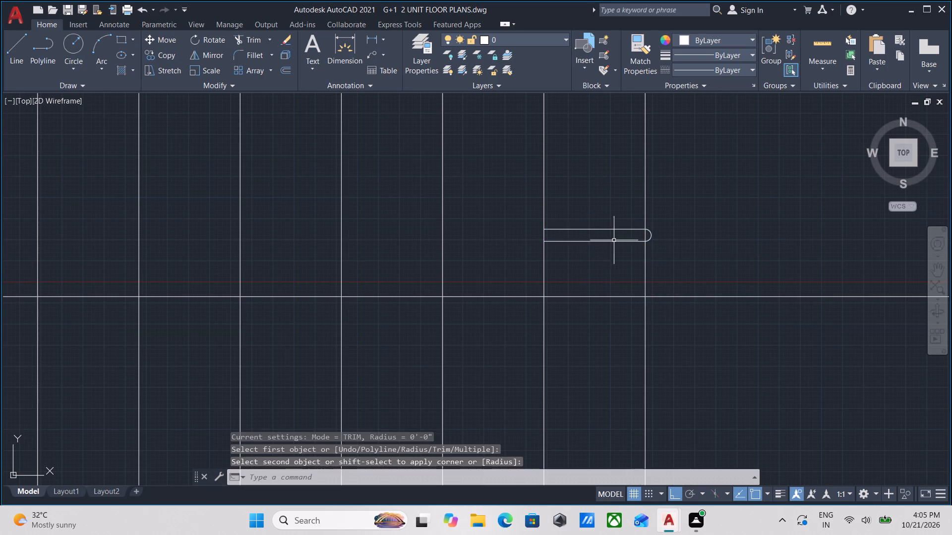
Trim the door-side riser line where it crosses between the first tread's two lines.
key("Escape")
scroll(655, 241, "up", 2)
middle_click_drag(621, 229, 634, 251)
type("TR")
key("Return")
left_click(646, 255)
left_click(620, 250)
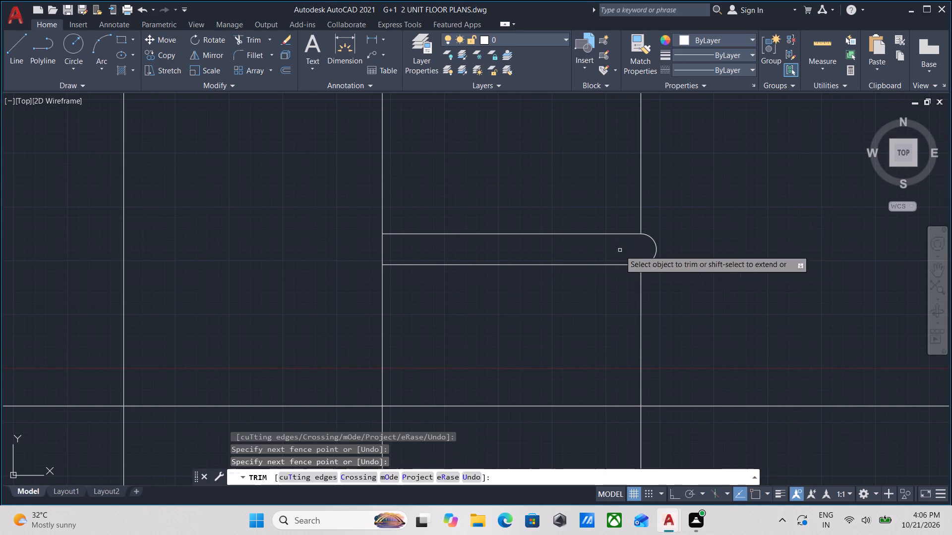
key("Escape")
Erase the leftover part of the door-side riser line above the first tread.
scroll(630, 266, "down", 1)
left_click(671, 214)
left_click(608, 193)
right_click(608, 193)
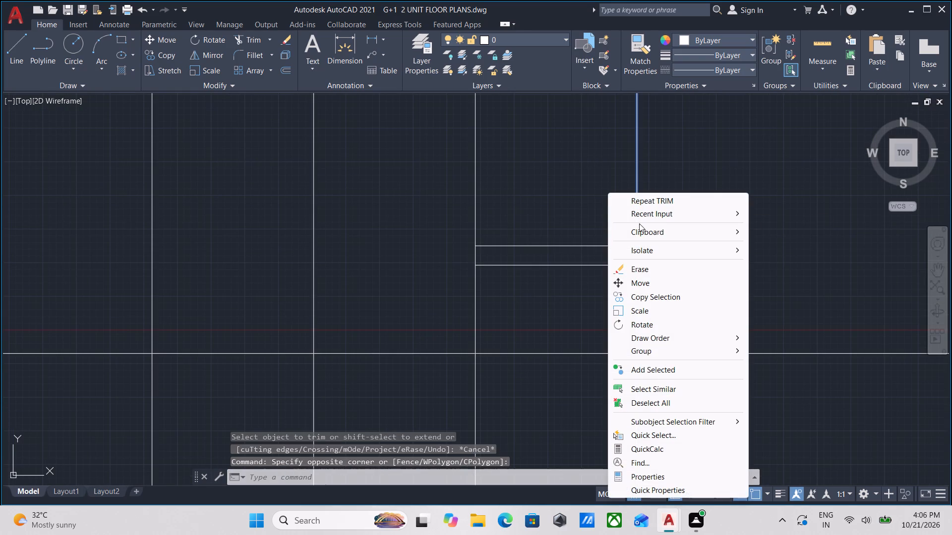
left_click(647, 270)
scroll(647, 267, "down", 2)
middle_click_drag(647, 272, 647, 302)
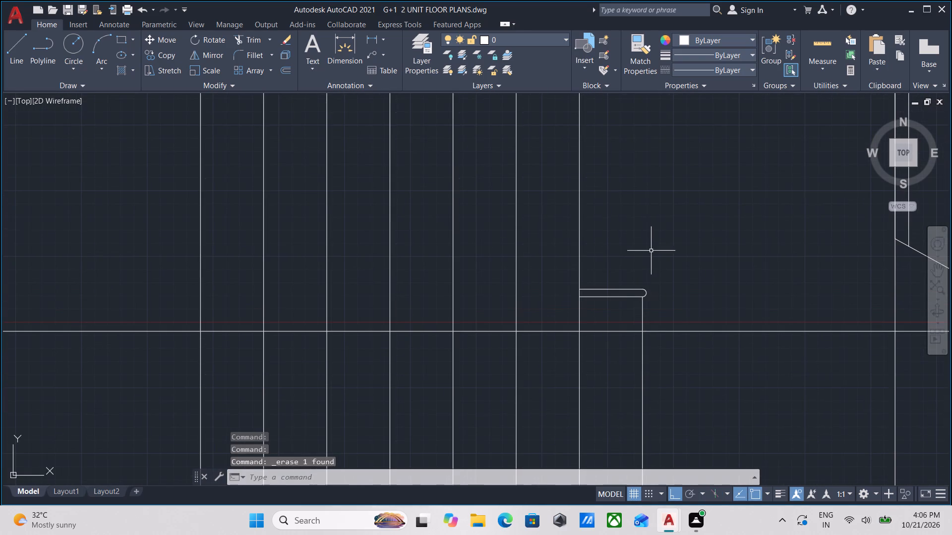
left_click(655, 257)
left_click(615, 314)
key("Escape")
Trim the door-side riser line below the floor line, leaving only the first riser under the nosing.
middle_click_drag(656, 349, 666, 319)
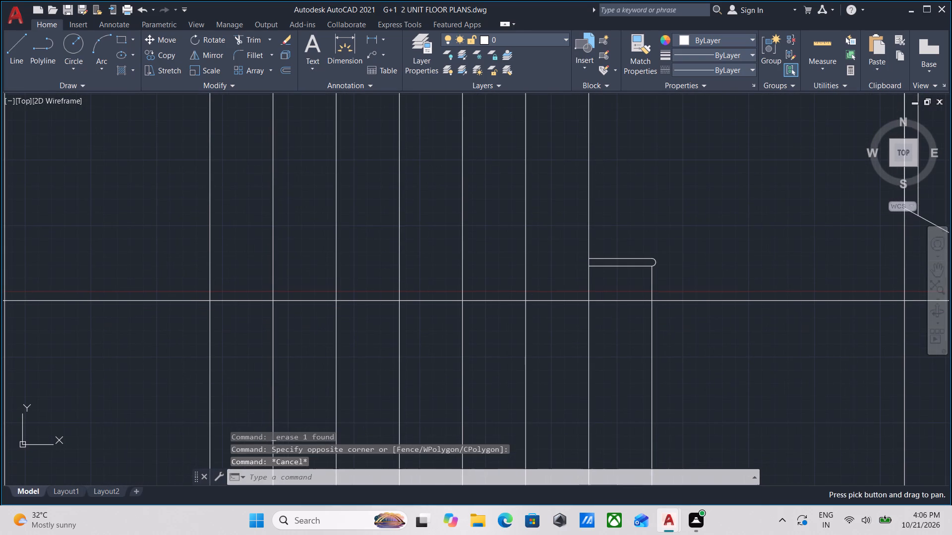
type("TR")
key("Return")
left_click(666, 319)
left_click(635, 334)
key("Escape")
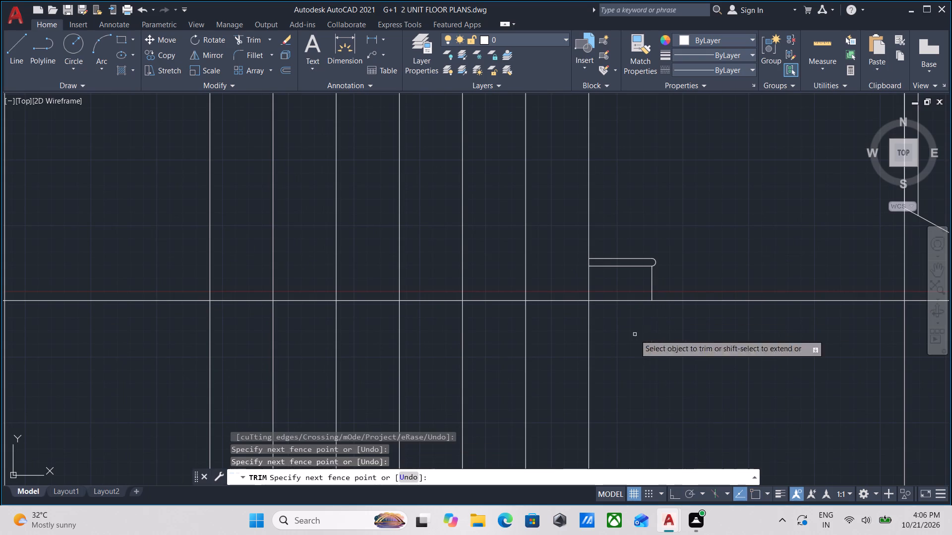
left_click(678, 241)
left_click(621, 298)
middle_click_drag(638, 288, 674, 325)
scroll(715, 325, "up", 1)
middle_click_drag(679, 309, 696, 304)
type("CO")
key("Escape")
Group the first step's two tread lines, rounded nosing and riser into one unnamed group.
left_click(708, 251)
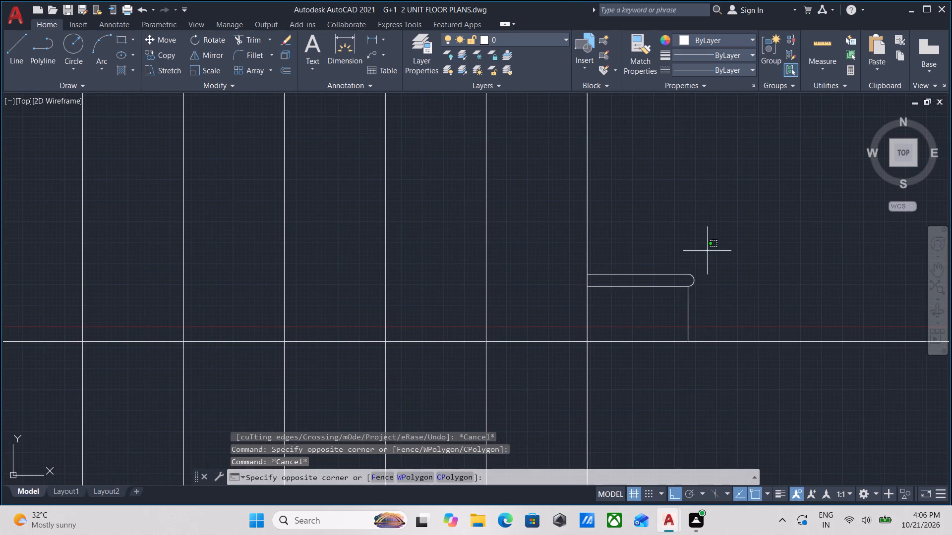
left_click(648, 325)
key("g")
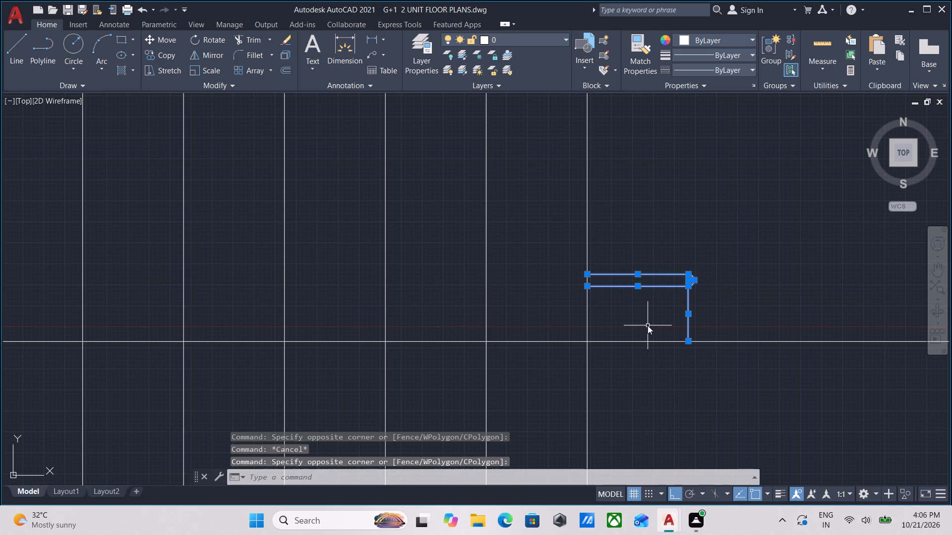
key("Return")
Copy the grouped step six times up the flight, setting each riser's foot on the back end of the previous tread's upper line.
left_click(701, 264)
left_click(656, 312)
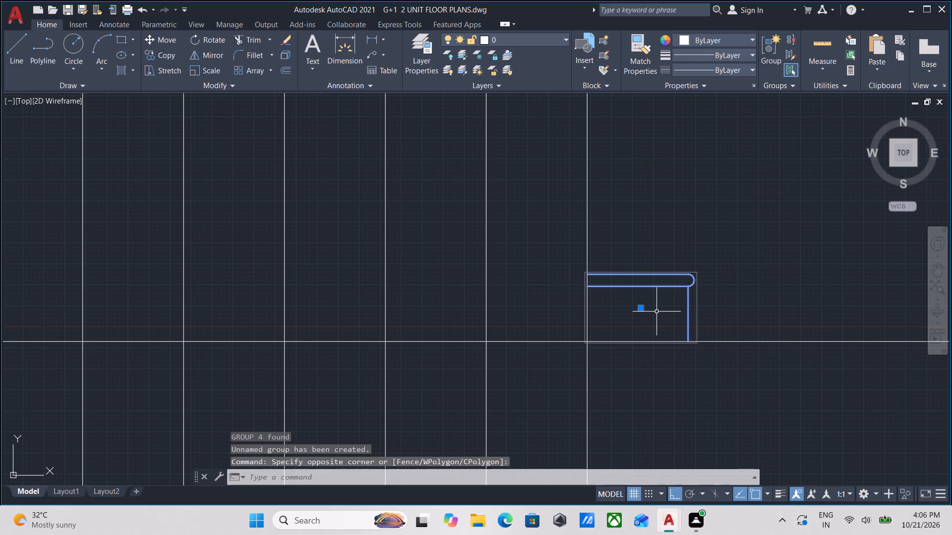
type("CO")
key("Return")
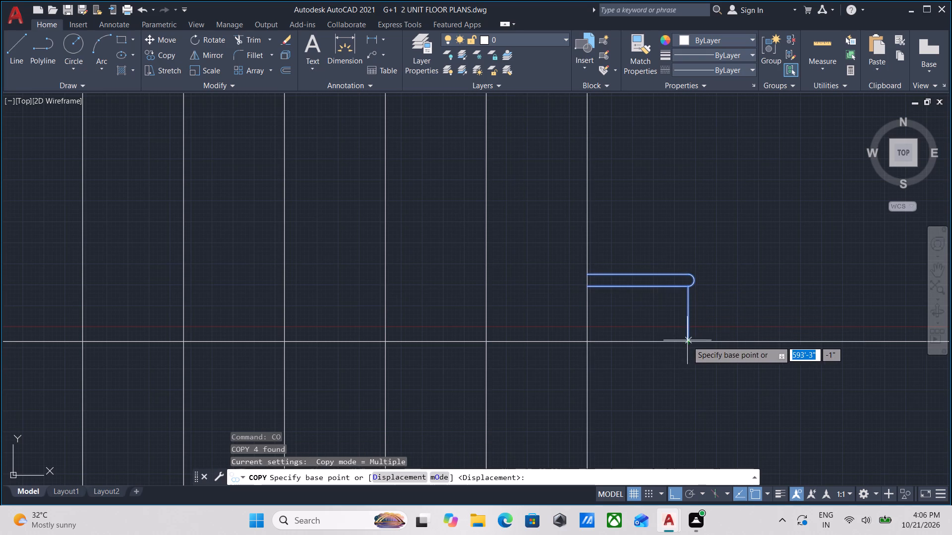
left_click(687, 341)
key("F8")
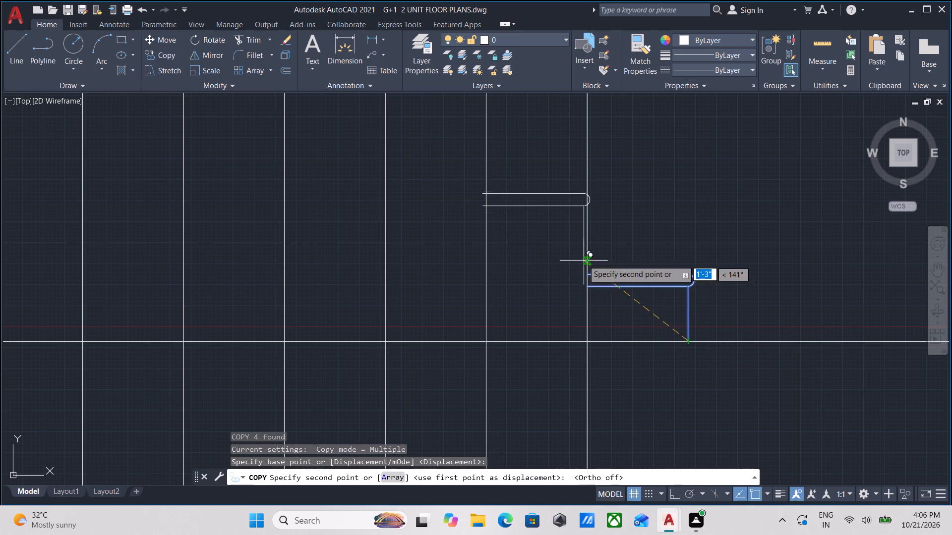
left_click(588, 278)
middle_click_drag(510, 259, 590, 318)
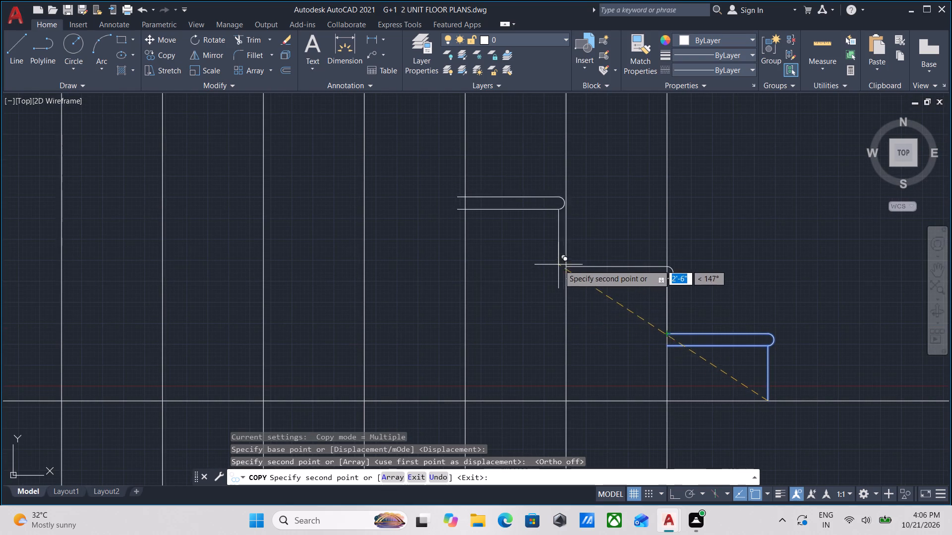
left_click(566, 267)
middle_click_drag(441, 227, 495, 316)
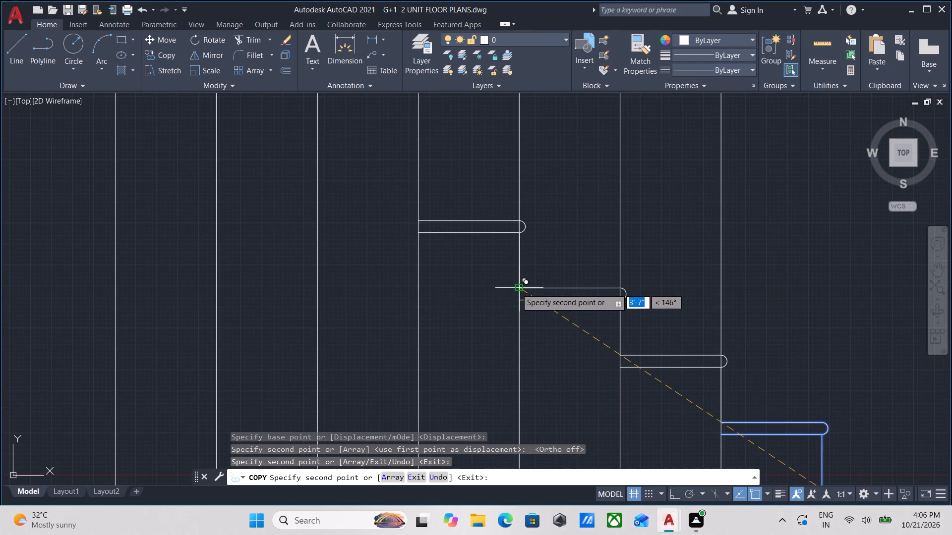
left_click(517, 288)
middle_click_drag(431, 257, 481, 278)
scroll(485, 272, "down", 1)
middle_click_drag(485, 272, 531, 304)
left_click(520, 283)
scroll(467, 243, "down", 1)
middle_click_drag(467, 247, 517, 327)
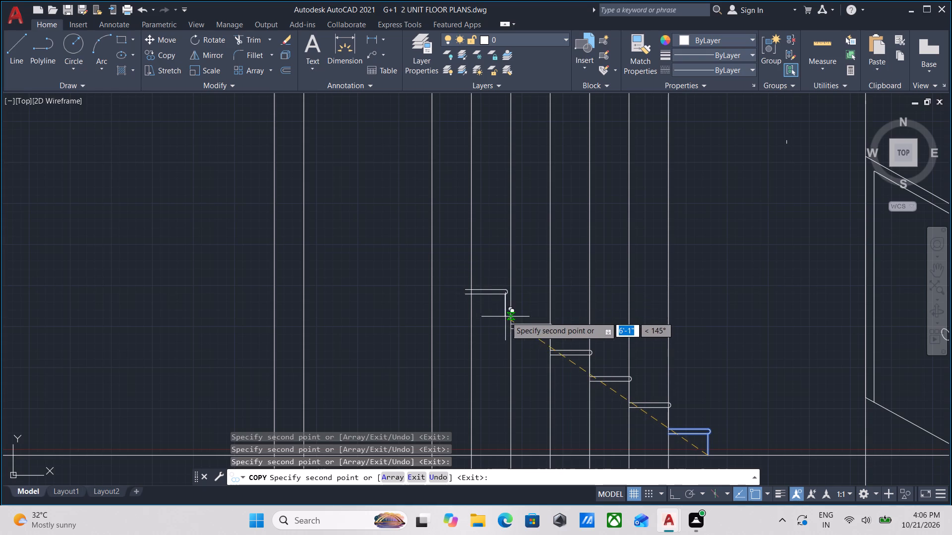
left_click(512, 321)
middle_click_drag(443, 279, 478, 320)
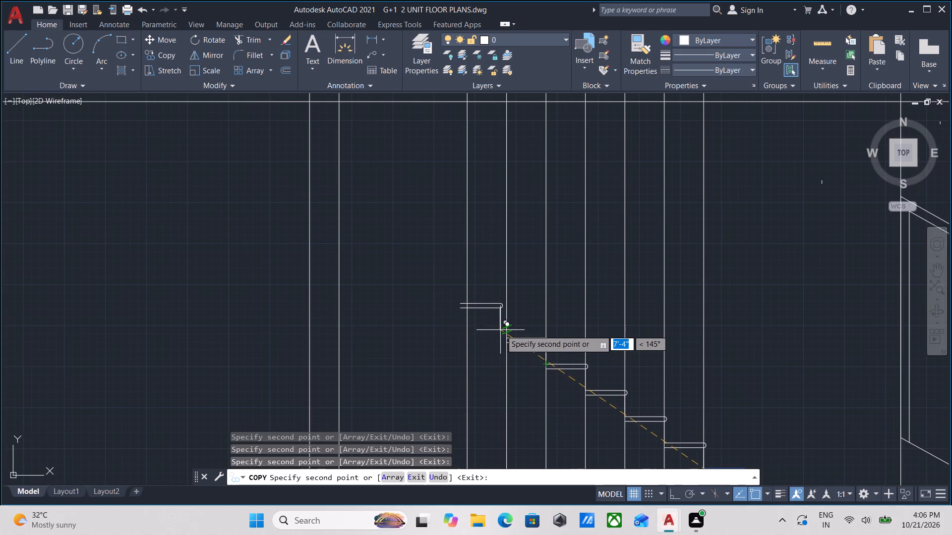
left_click(508, 334)
scroll(438, 280, "down", 1)
middle_click_drag(438, 280, 489, 280)
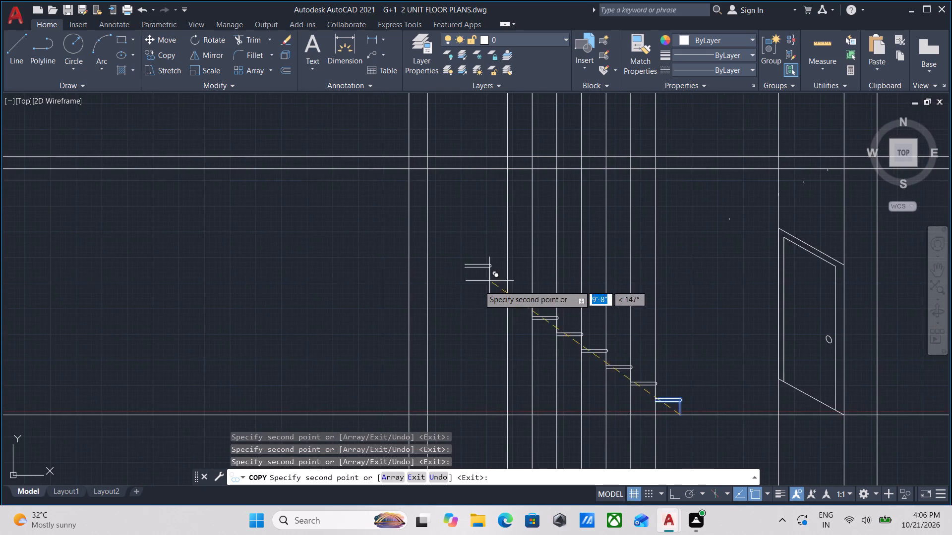
scroll(448, 288, "down", 1)
middle_click_drag(448, 289, 456, 299)
key("Escape")
scroll(476, 323, "up", 1)
key("Escape")
Draw the horizontal landing line from the back end of the top tread's upper line to the nearest vertical wall line.
middle_click_drag(490, 303, 464, 329)
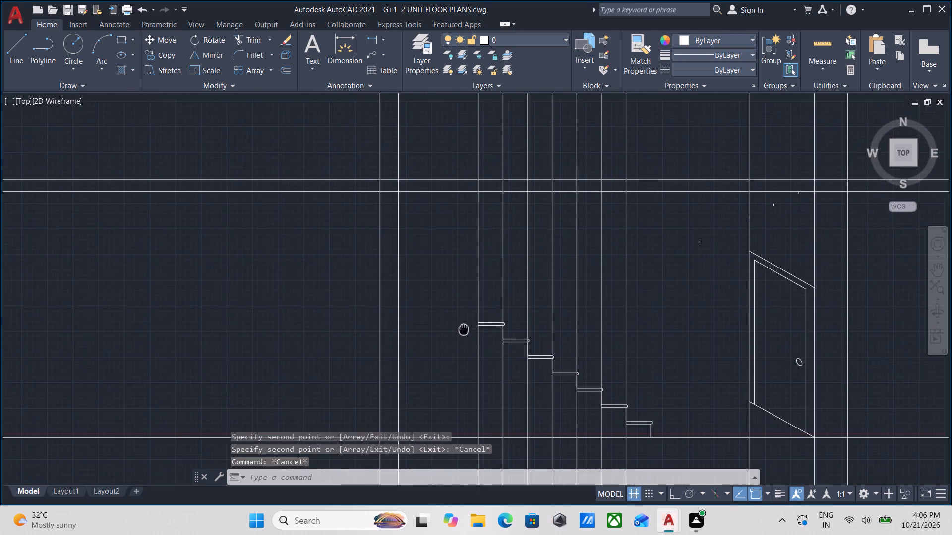
middle_click_drag(464, 329, 463, 329)
middle_click(469, 327)
scroll(497, 327, "down", 2)
middle_click_drag(497, 327, 498, 336)
scroll(503, 348, "up", 2)
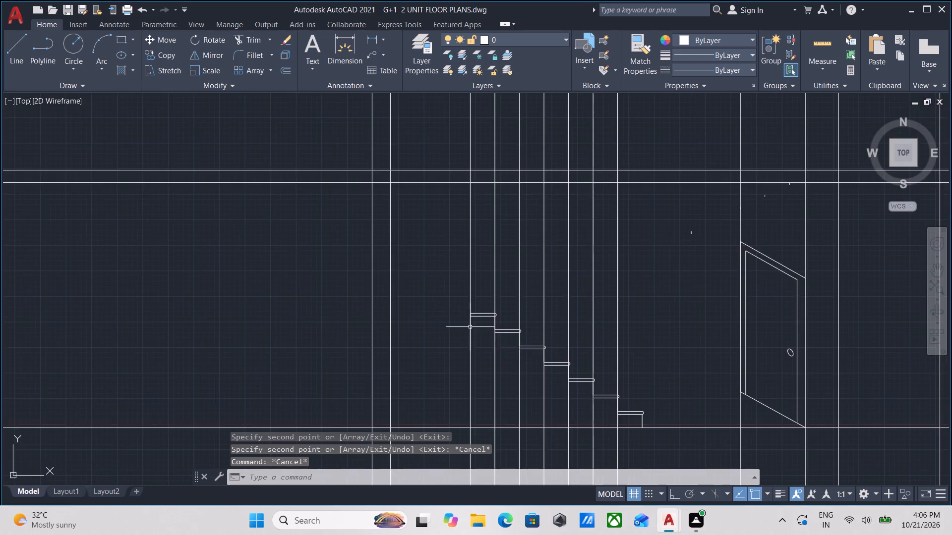
scroll(469, 326, "up", 1)
middle_click_drag(468, 313, 473, 349)
scroll(463, 350, "up", 1)
middle_click_drag(462, 350, 455, 350)
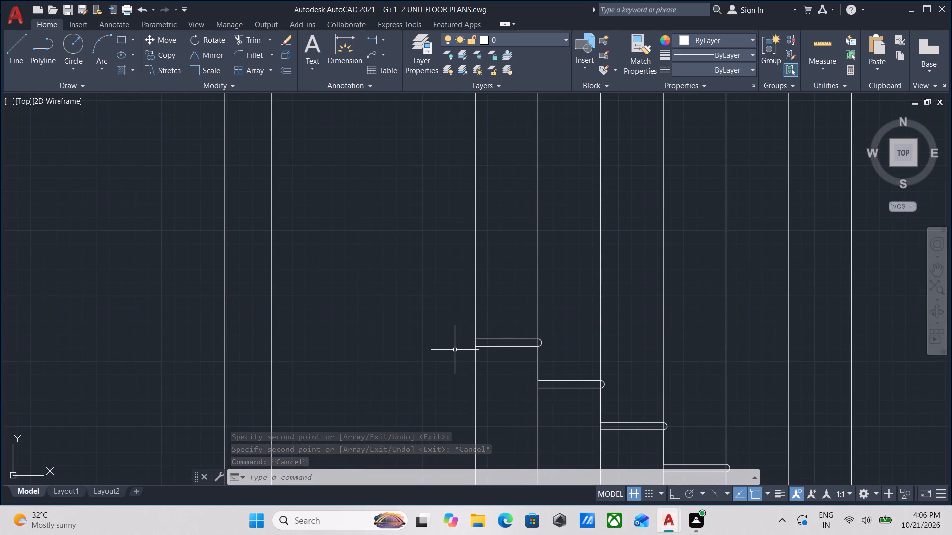
key("l")
key("Return")
scroll(472, 338, "up", 1)
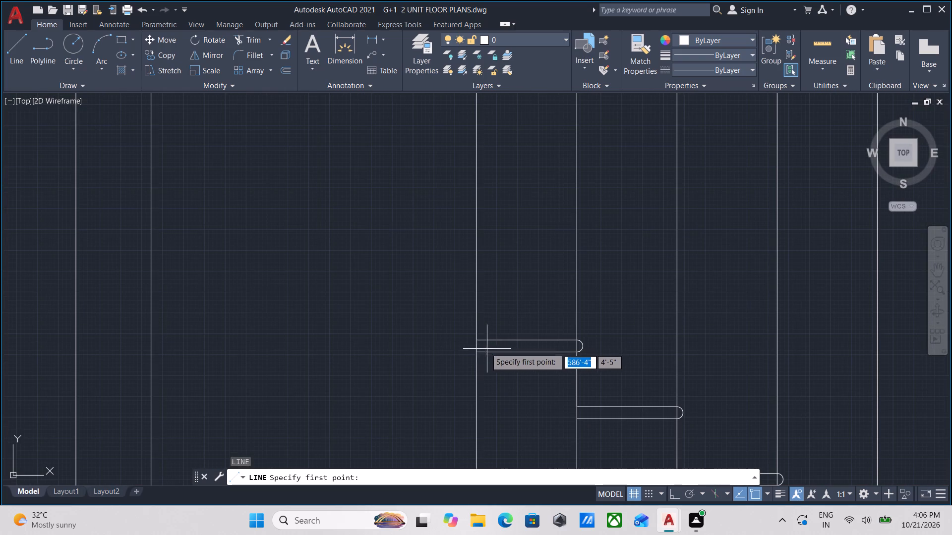
left_click(477, 344)
middle_click_drag(261, 336, 408, 342)
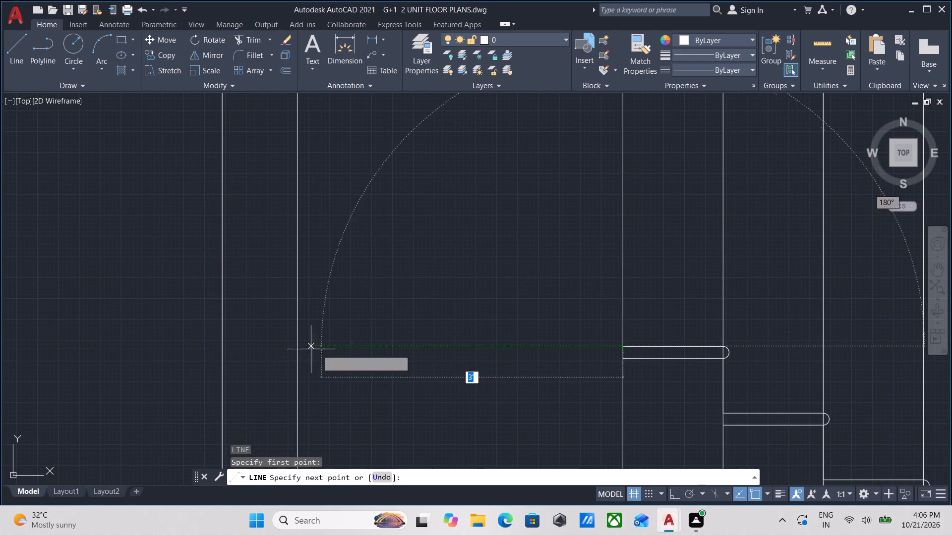
left_click(299, 348)
scroll(299, 348, "down", 2)
key("Escape")
Erase the seven remaining projected riser construction lines crossing the staircase.
scroll(317, 347, "down", 2)
middle_click_drag(330, 347, 356, 302)
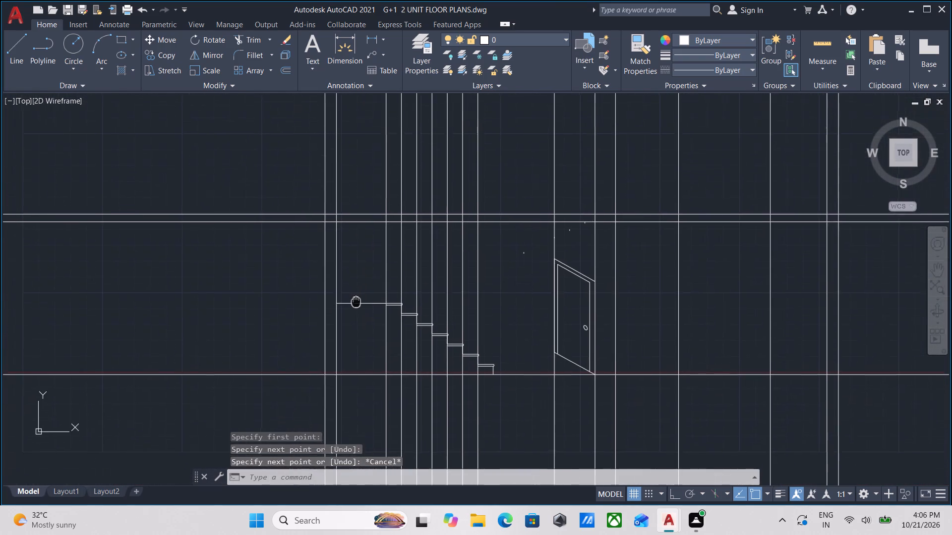
left_click(517, 311)
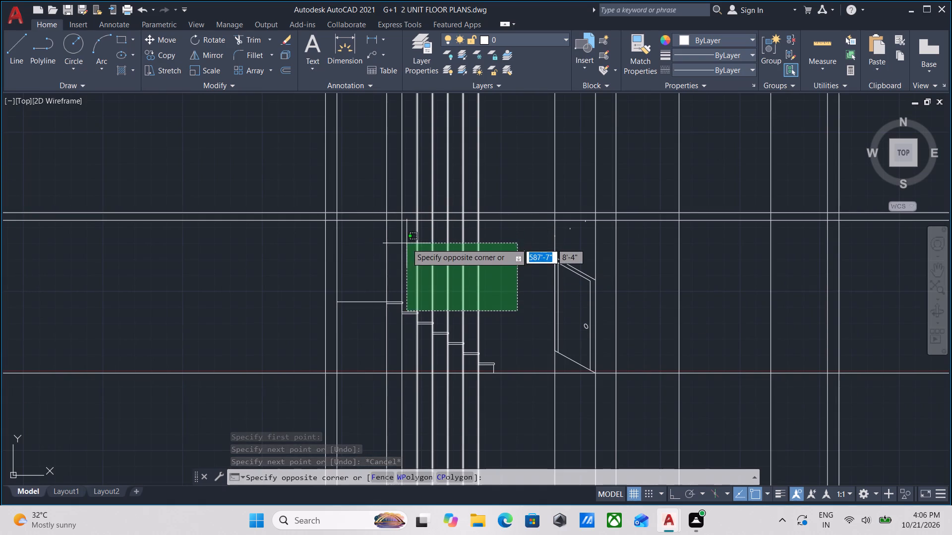
key("Escape")
middle_click_drag(452, 315, 456, 282)
scroll(470, 346, "up", 2)
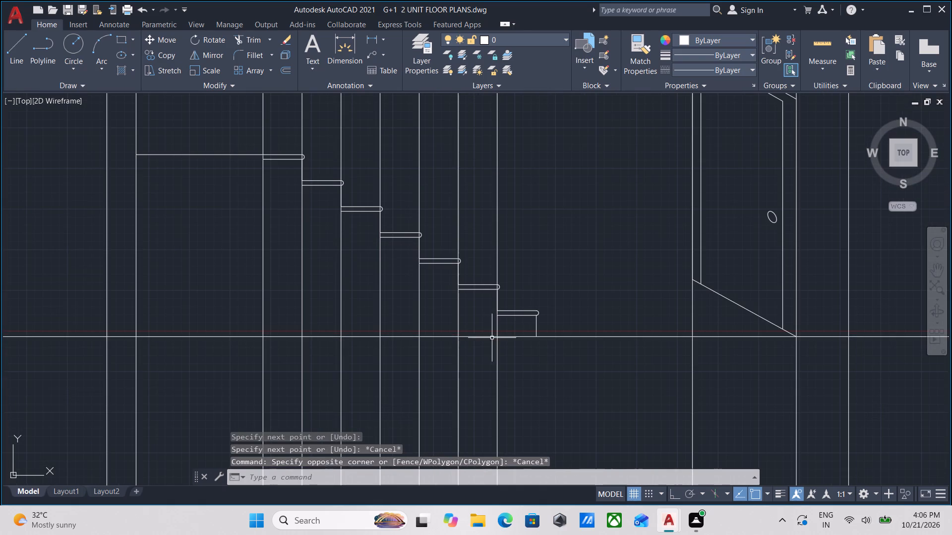
left_click(510, 329)
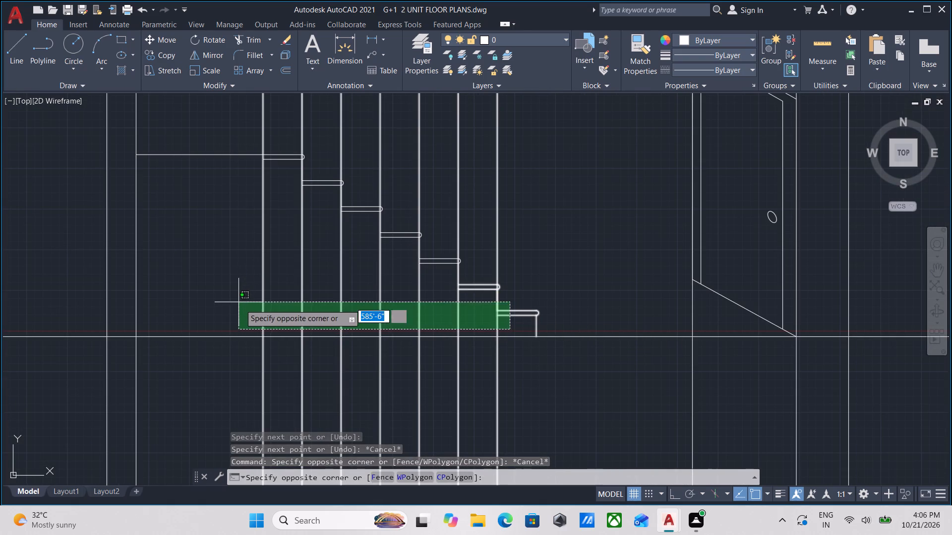
left_click(223, 321)
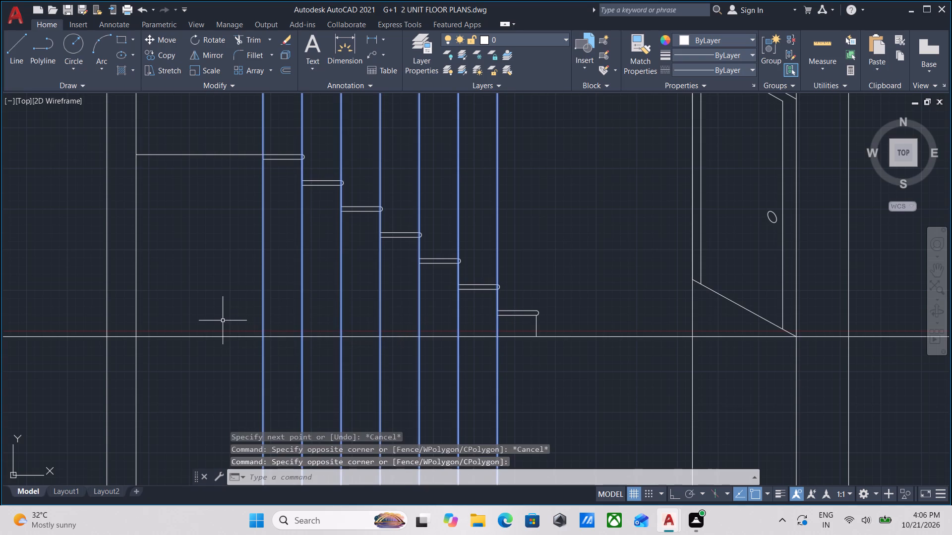
right_click(223, 321)
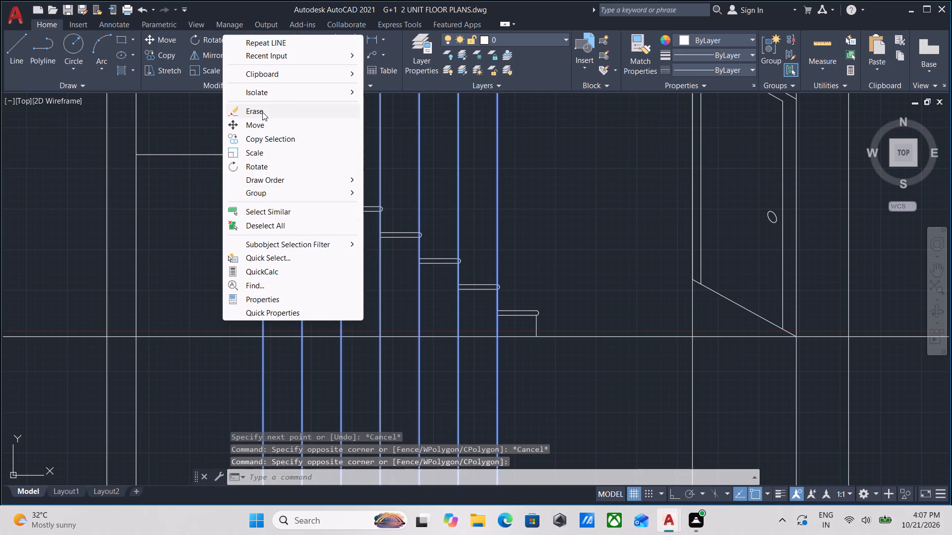
left_click(262, 112)
Trim away the lower tread line of all seven steps, from the top step down, keeping the upper lines and rounded nosings.
scroll(338, 251, "down", 1)
middle_click_drag(345, 280, 362, 336)
scroll(290, 296, "up", 1)
middle_click_drag(296, 291, 314, 336)
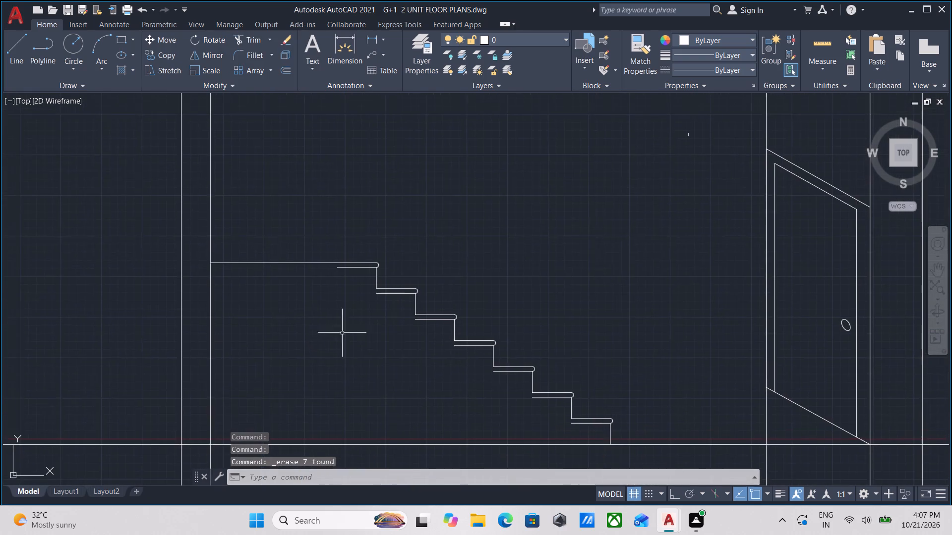
scroll(360, 301, "up", 1)
middle_click_drag(357, 292, 368, 363)
middle_click_drag(361, 339, 361, 362)
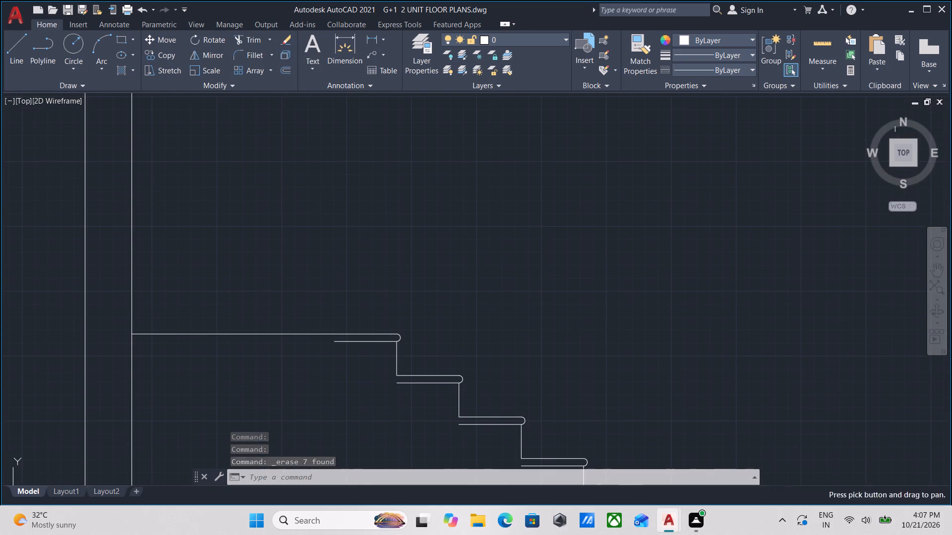
type("TR")
key("Return")
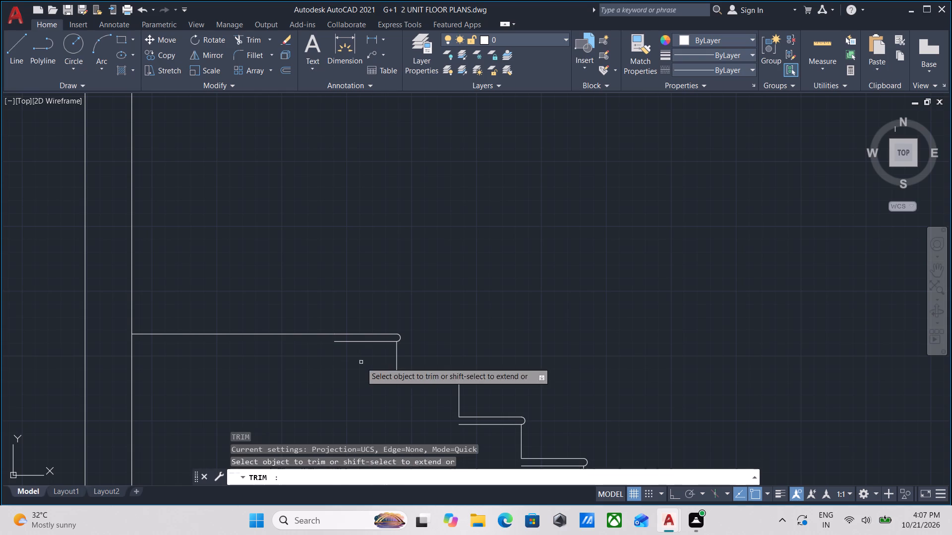
left_click(361, 362)
left_click(356, 334)
left_click(427, 397)
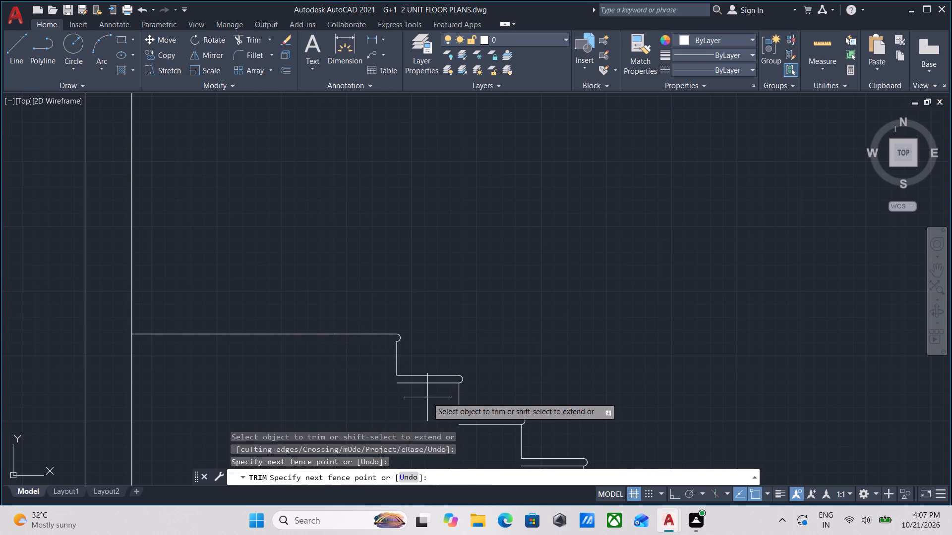
left_click(421, 377)
middle_click_drag(437, 412, 426, 403)
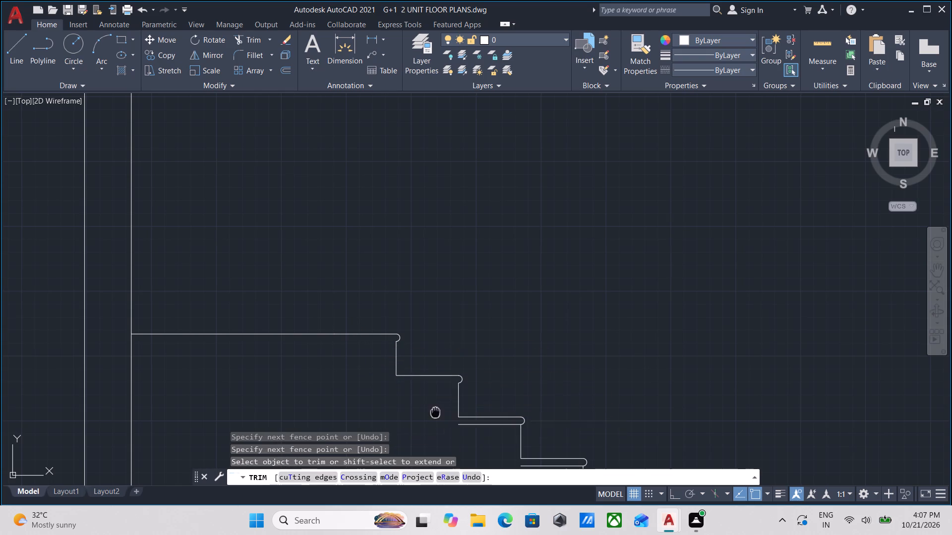
middle_click_drag(426, 403, 353, 338)
left_click(404, 364)
left_click(398, 346)
middle_click_drag(414, 390, 345, 344)
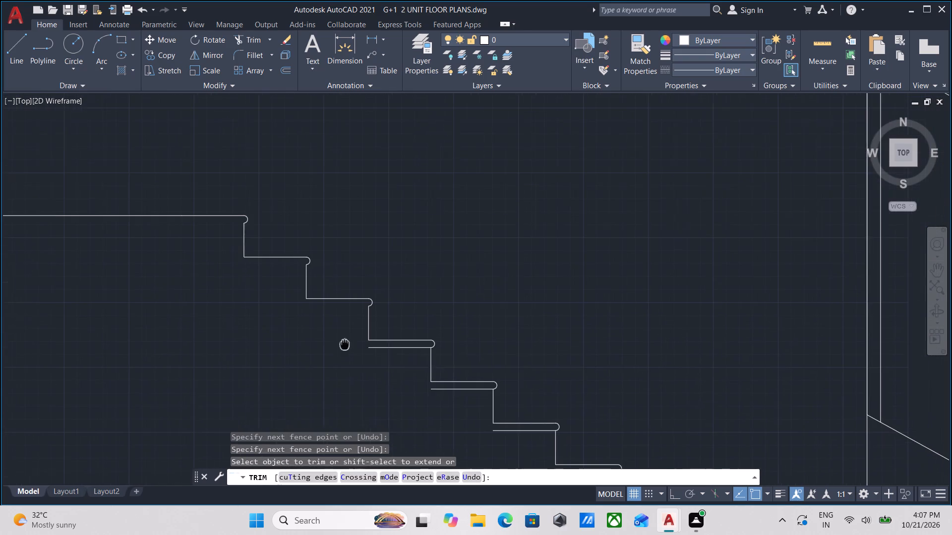
left_click(398, 360)
left_click(390, 341)
left_click(438, 392)
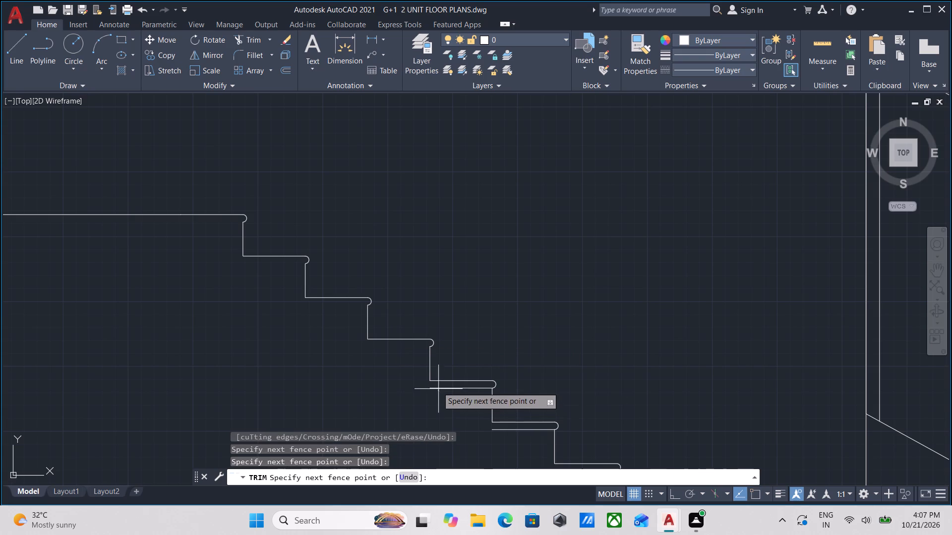
left_click(437, 385)
middle_click_drag(451, 422, 382, 344)
left_click(446, 363)
left_click(441, 348)
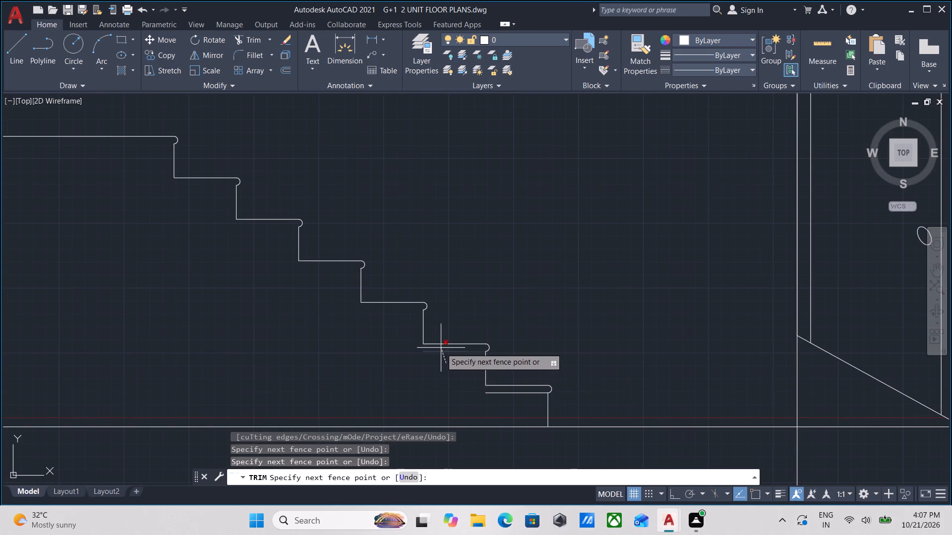
left_click(511, 405)
left_click(501, 388)
scroll(511, 400, "down", 2)
middle_click(511, 400)
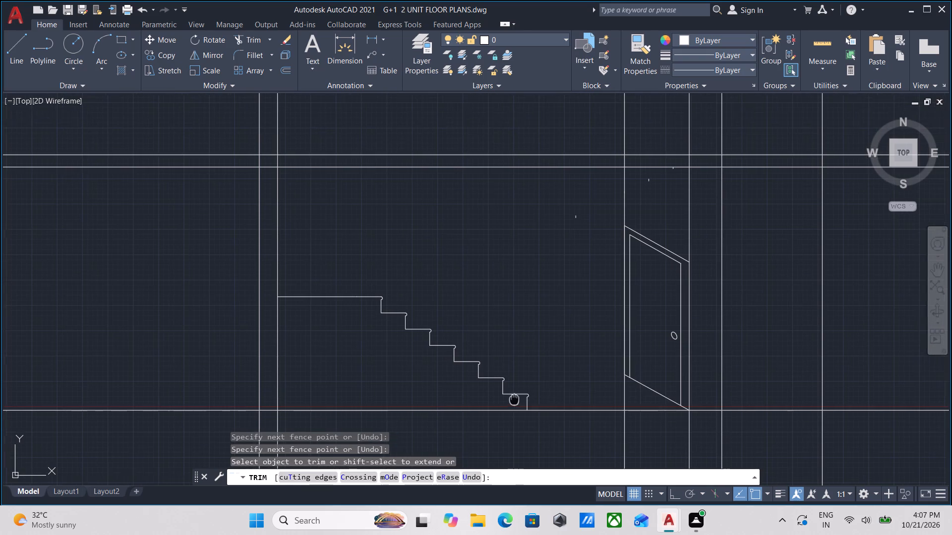
Group the lowest five steps of the staircase into one object.
key("Escape")
left_click(545, 398)
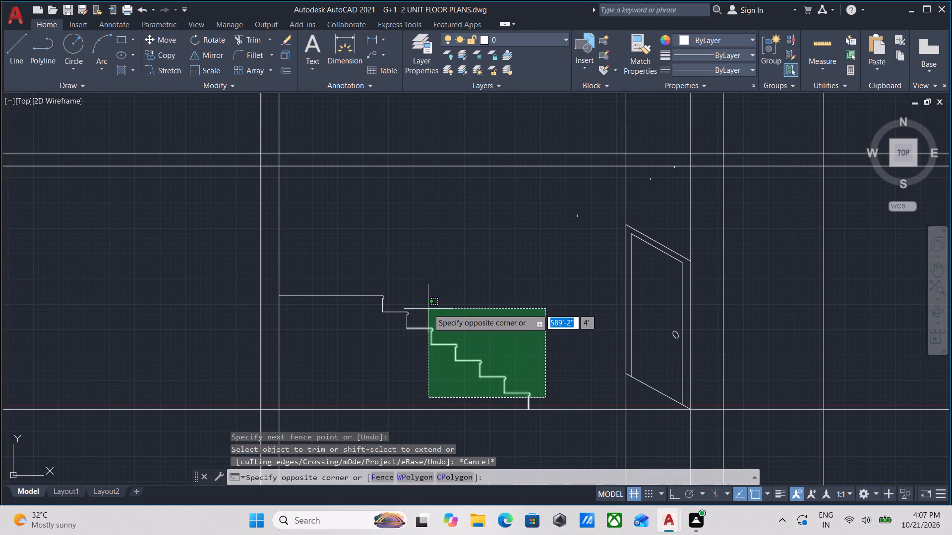
left_click(428, 309)
middle_click_drag(467, 319, 474, 322)
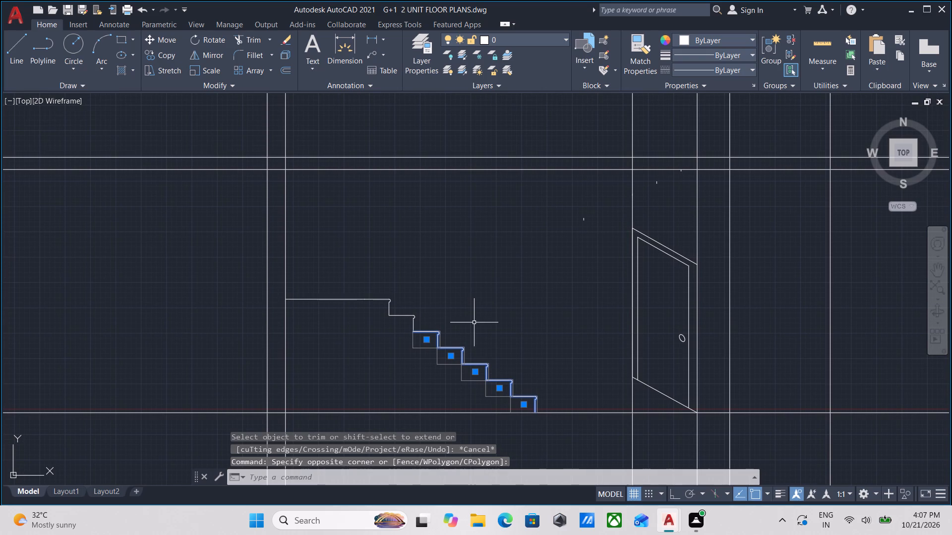
key("g")
key("Return")
Mirror the five-step group about a vertical line through the stair end of the landing, keeping the original.
left_click(468, 321)
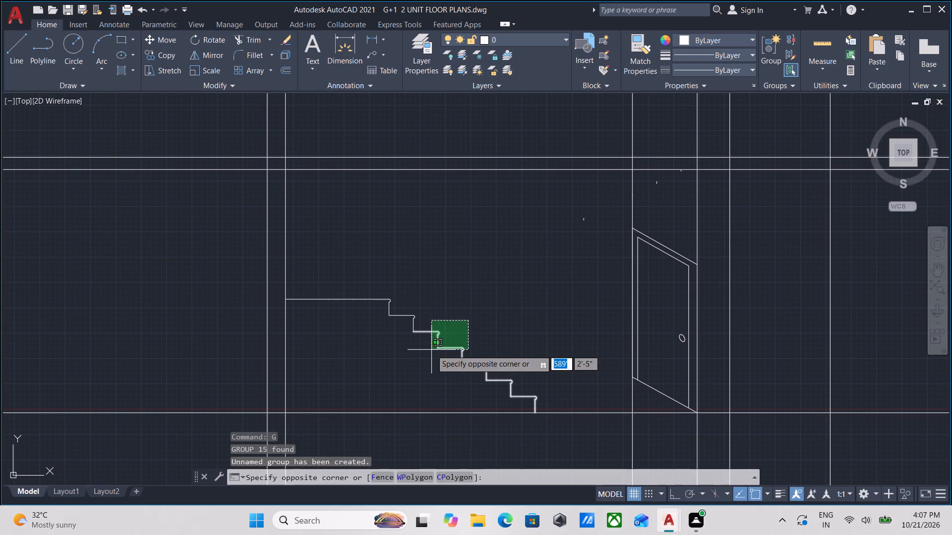
left_click(443, 350)
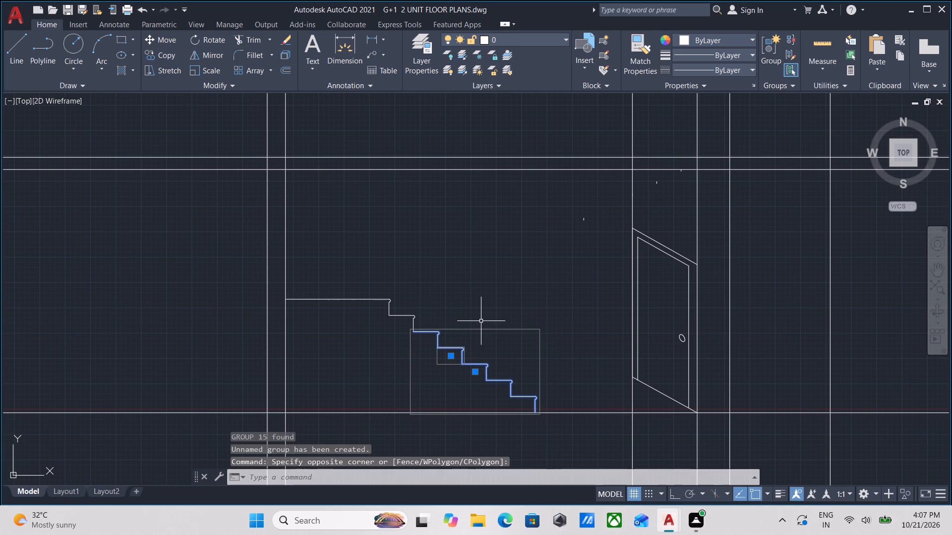
type("MI")
key("Return")
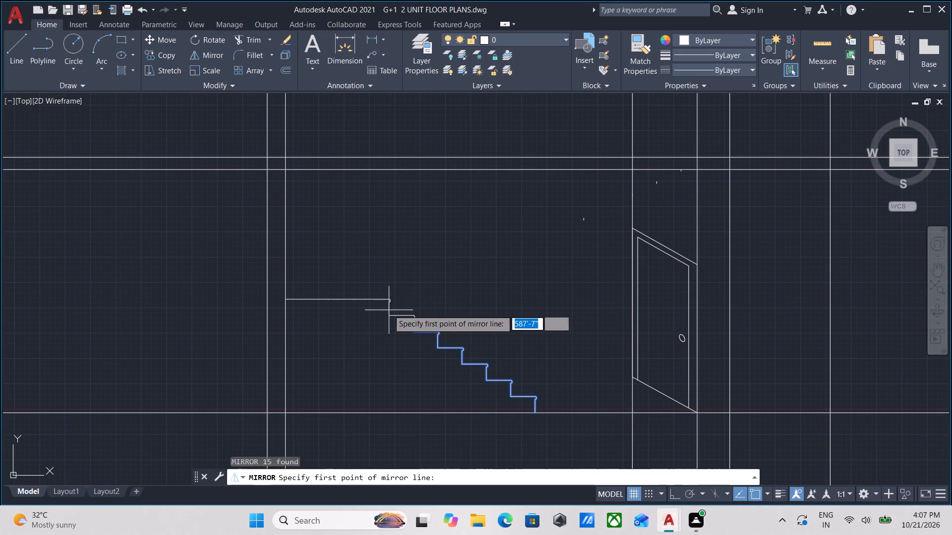
scroll(384, 301, "up", 2)
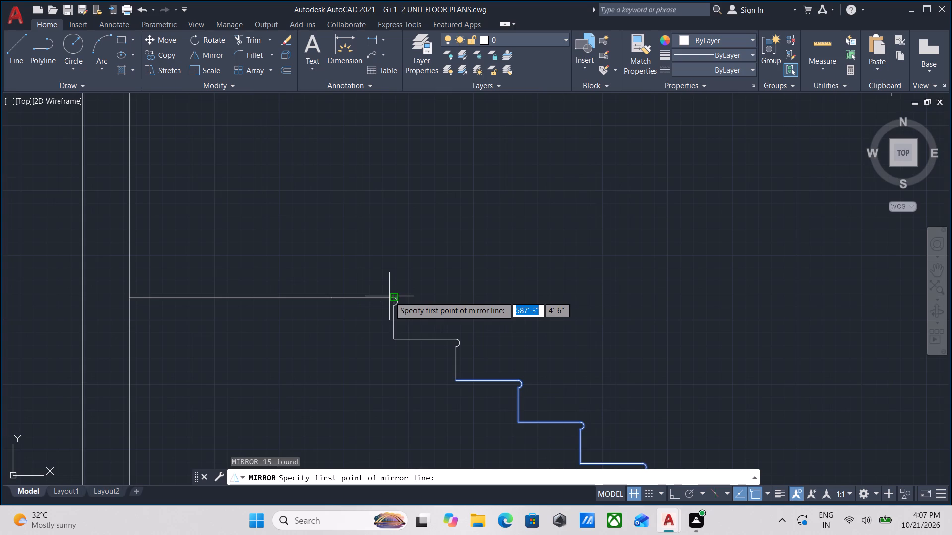
left_click(391, 296)
middle_click_drag(381, 411, 370, 374)
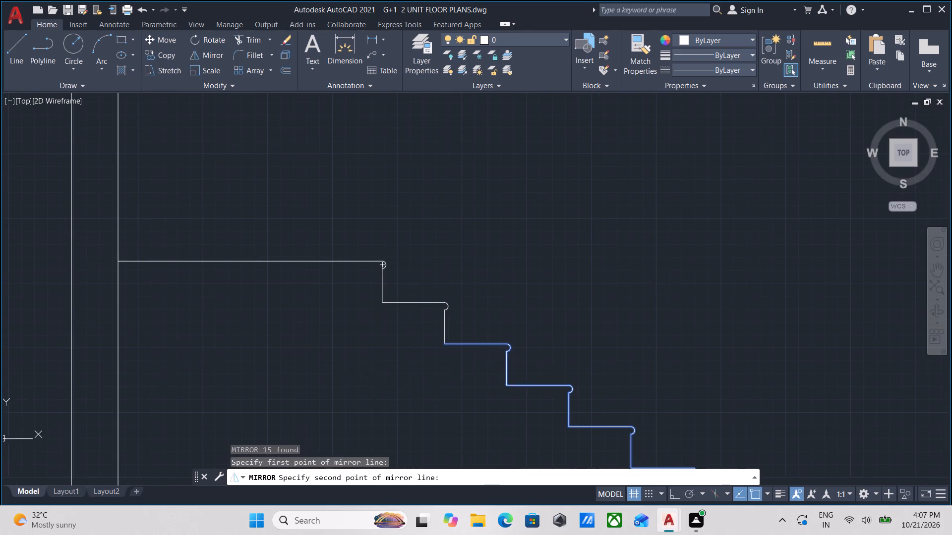
key("F8")
scroll(372, 388, "down", 1)
middle_click_drag(372, 388, 365, 301)
left_click(361, 338)
left_click_drag(379, 383, 361, 338)
Move the mirrored five-step group by its lowest riser's foot onto the stair end of the landing line.
left_click(311, 310)
left_click(287, 275)
middle_click_drag(297, 326, 359, 314)
middle_click_drag(351, 324, 421, 322)
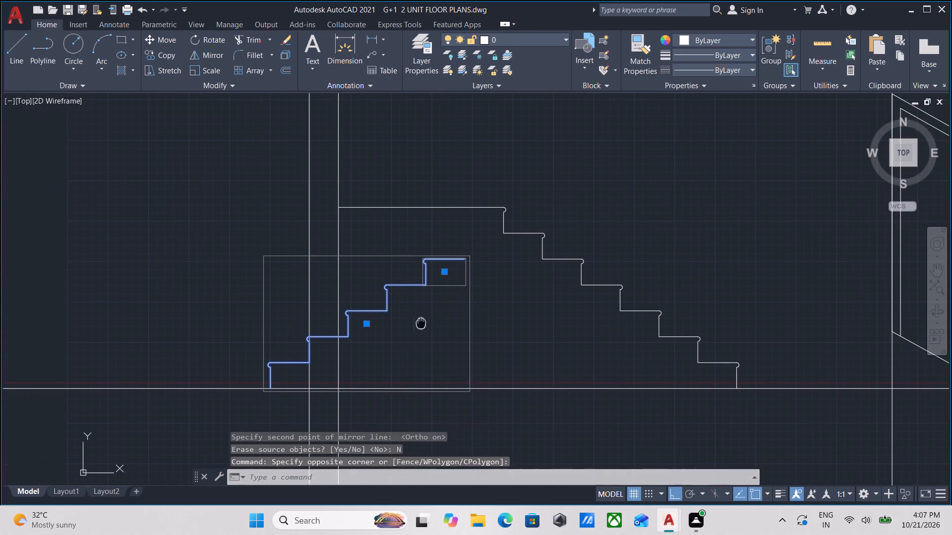
key("m")
key("Return")
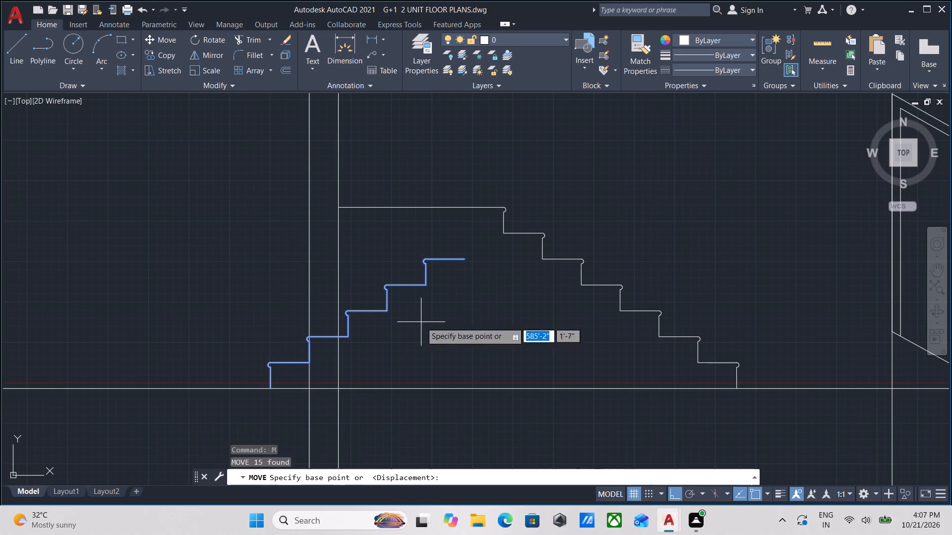
scroll(320, 371, "up", 2)
left_click(197, 411)
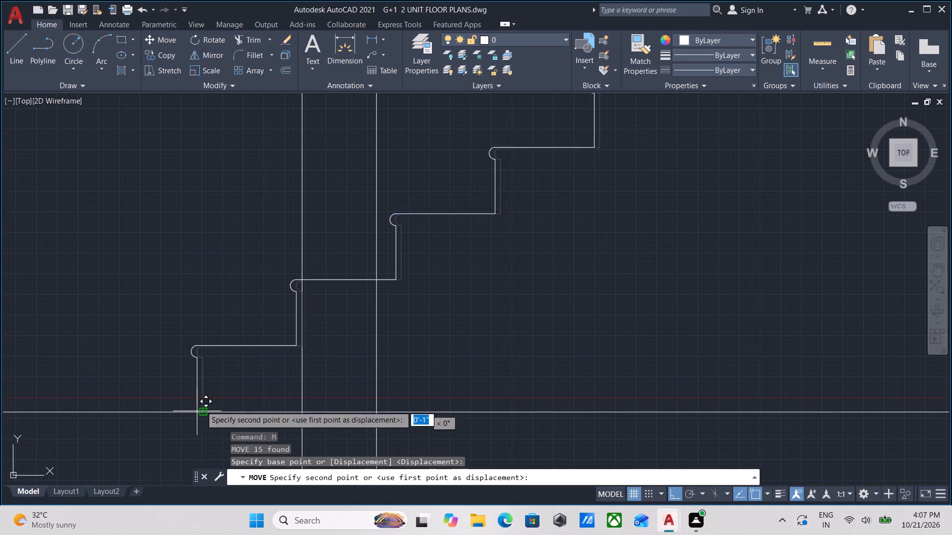
middle_click_drag(391, 225, 347, 333)
key("F8")
scroll(391, 261, "down", 1)
middle_click_drag(391, 261, 343, 409)
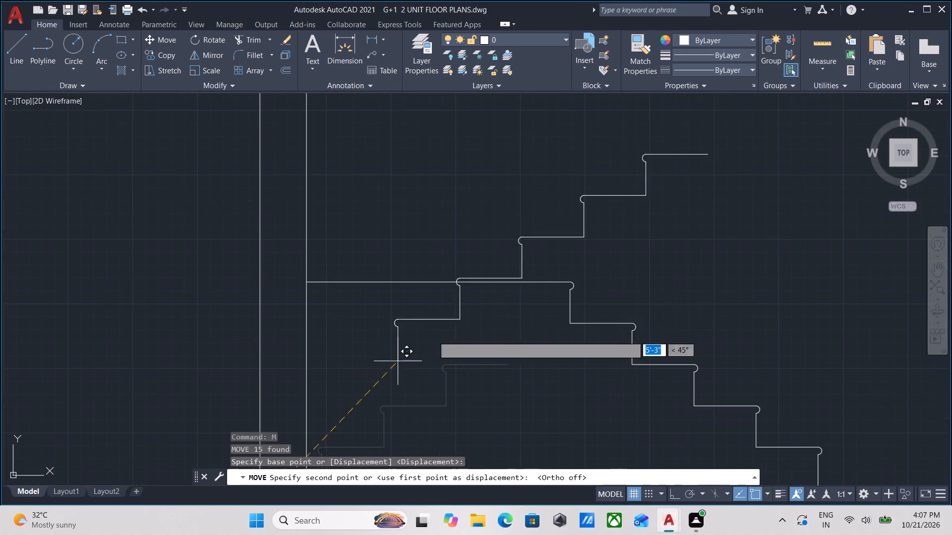
scroll(523, 264, "down", 2)
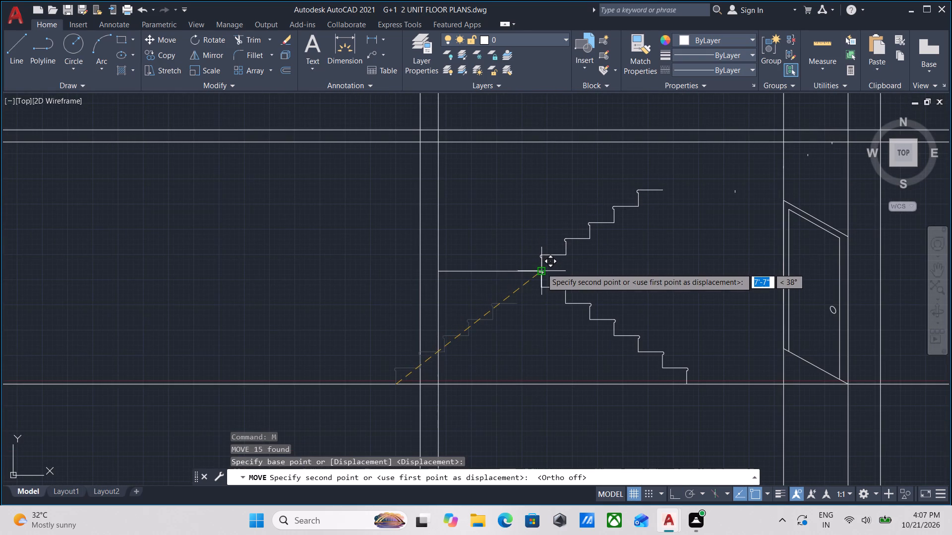
left_click(541, 268)
middle_click(592, 231)
key("Escape")
Ungroup the upper flight's five-step group, leaving its individual steps selectable.
middle_click_drag(621, 216, 488, 279)
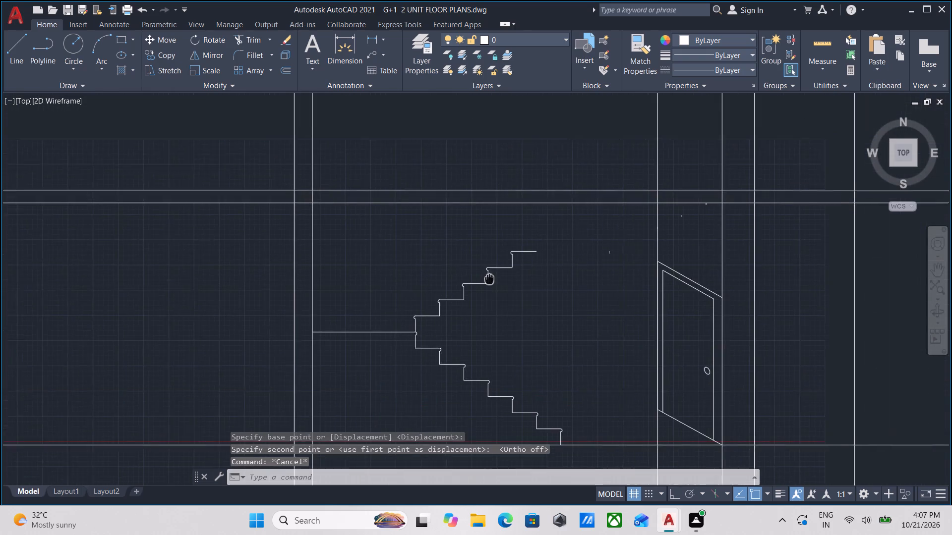
middle_click_drag(488, 279, 487, 279)
scroll(516, 277, "up", 2)
left_click_drag(540, 243, 540, 232)
left_click(508, 199)
scroll(508, 199, "down", 1)
middle_click_drag(508, 199, 502, 214)
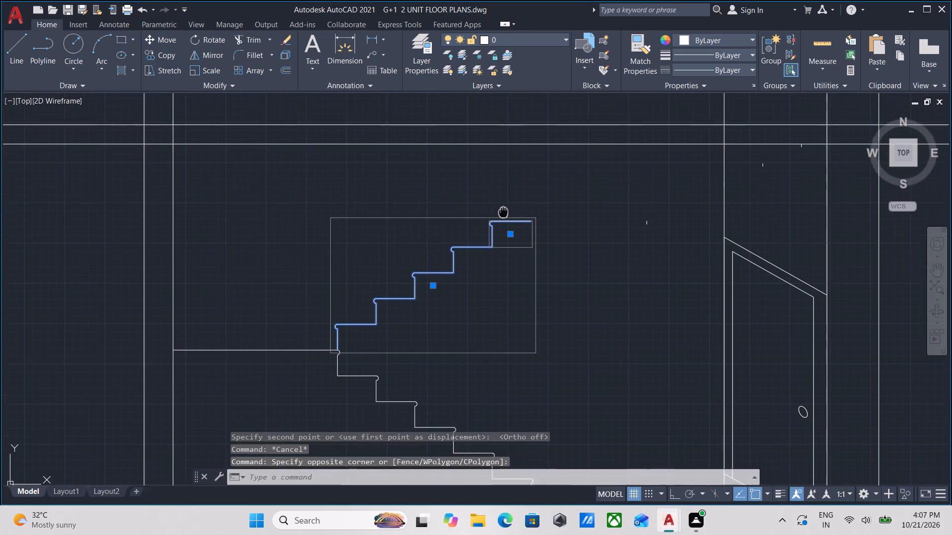
middle_click_drag(502, 214, 500, 219)
type("UNG")
key("Return")
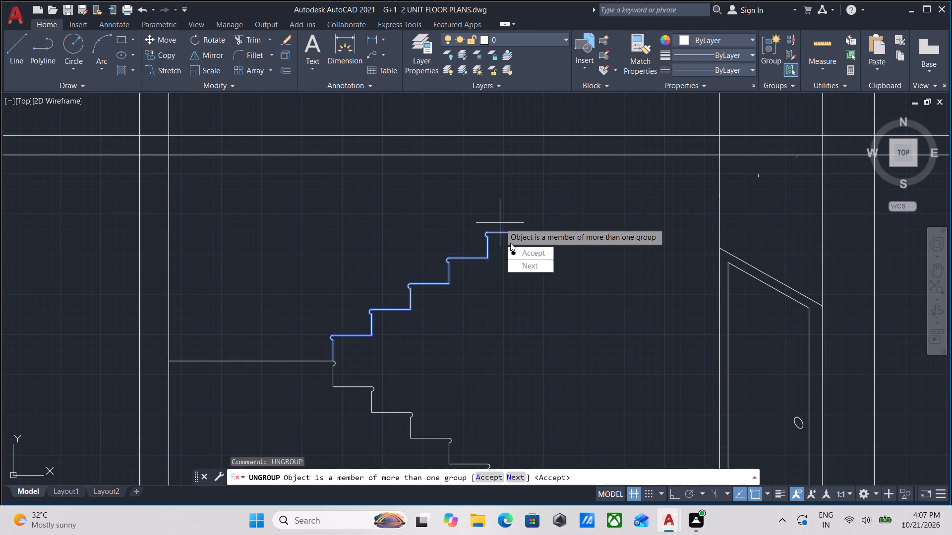
left_click_drag(525, 252, 500, 223)
key("Escape")
left_click(532, 249)
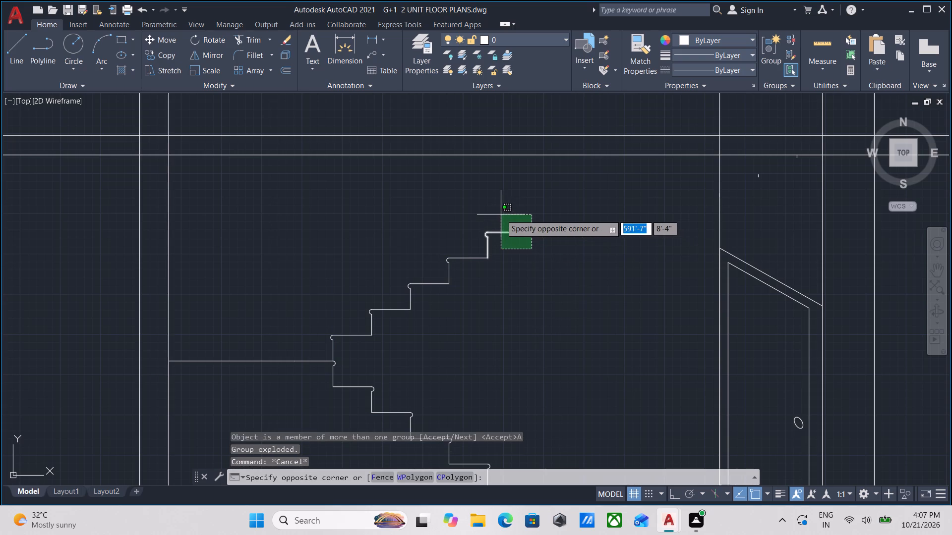
key("Escape")
Erase the three tiny stray line fragments between the upper flight and the area above the door.
left_click(637, 291)
left_click(626, 209)
left_click_drag(668, 267, 662, 260)
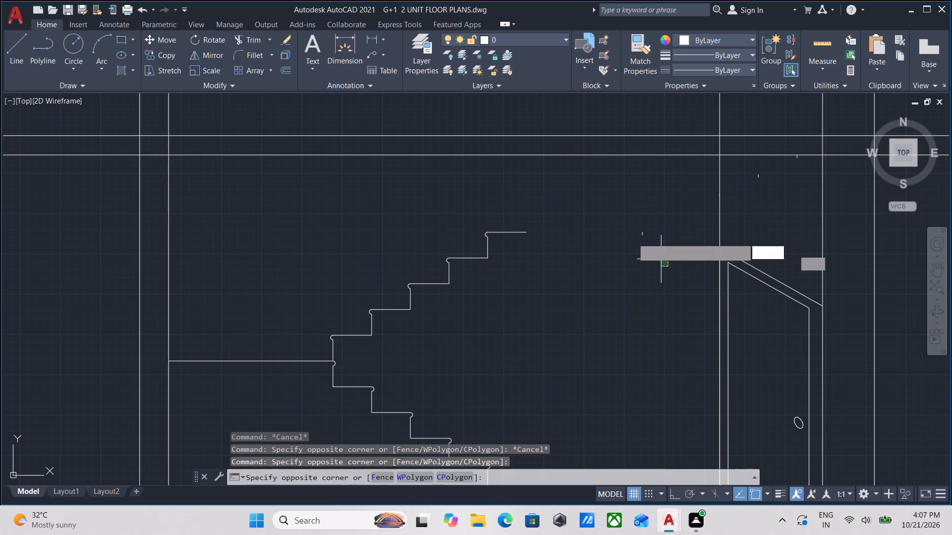
left_click(596, 197)
scroll(596, 197, "down", 1)
middle_click_drag(596, 197, 441, 263)
scroll(552, 264, "up", 1)
left_click_drag(552, 264, 548, 258)
left_click(528, 234)
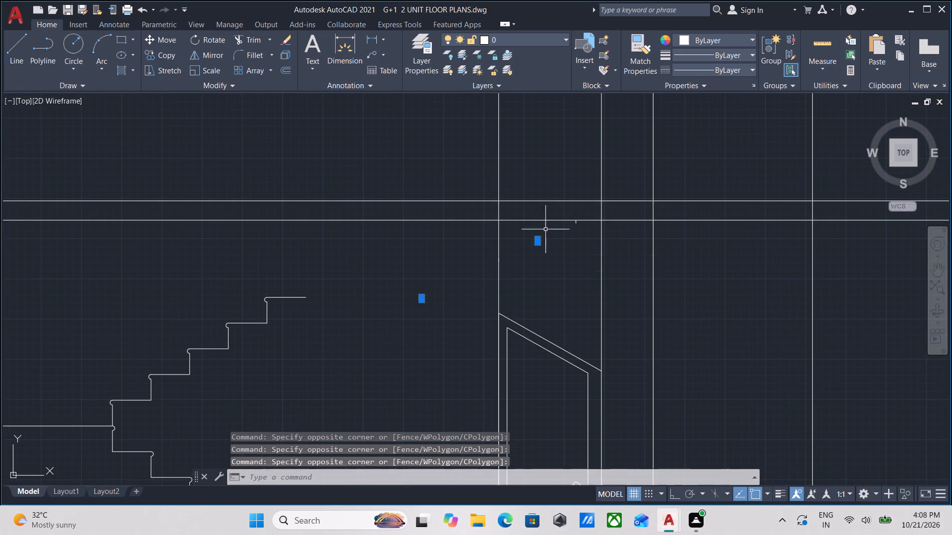
scroll(558, 231, "up", 3)
left_click(627, 211)
left_click(607, 193)
right_click(607, 193)
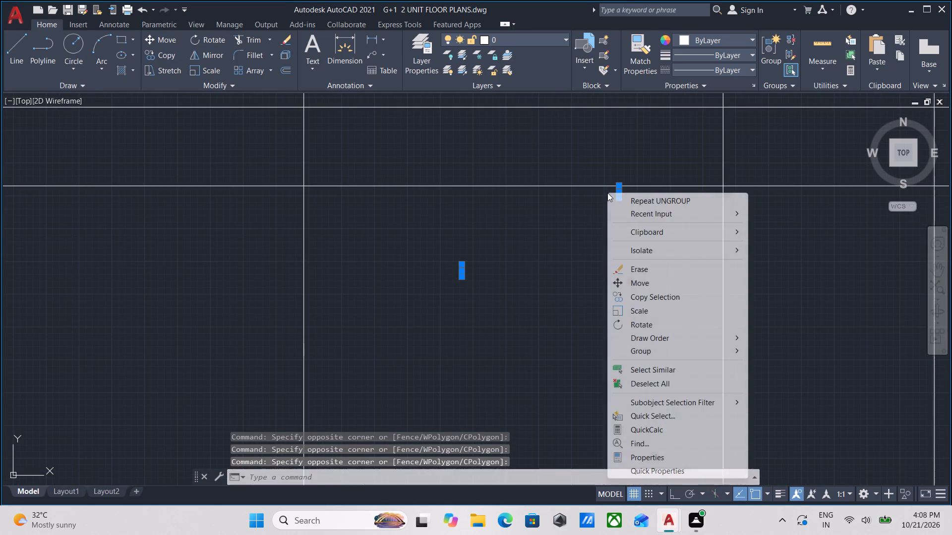
left_click(649, 267)
Copy the upper flight's top step three times upward, setting each riser's foot on the previous tread's back end.
scroll(508, 264, "down", 4)
middle_click_drag(337, 301, 408, 296)
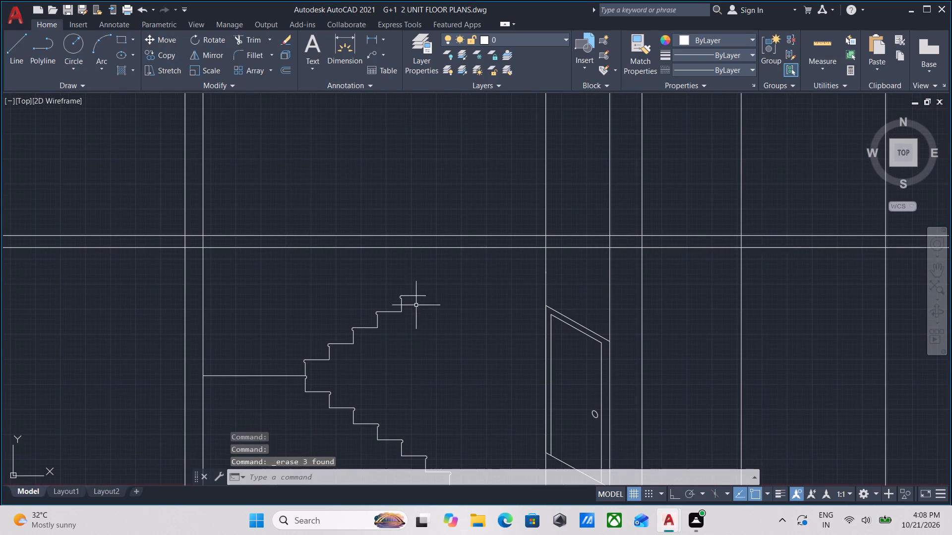
left_click(428, 316)
left_click(414, 272)
scroll(417, 313, "up", 2)
middle_click_drag(430, 313, 448, 313)
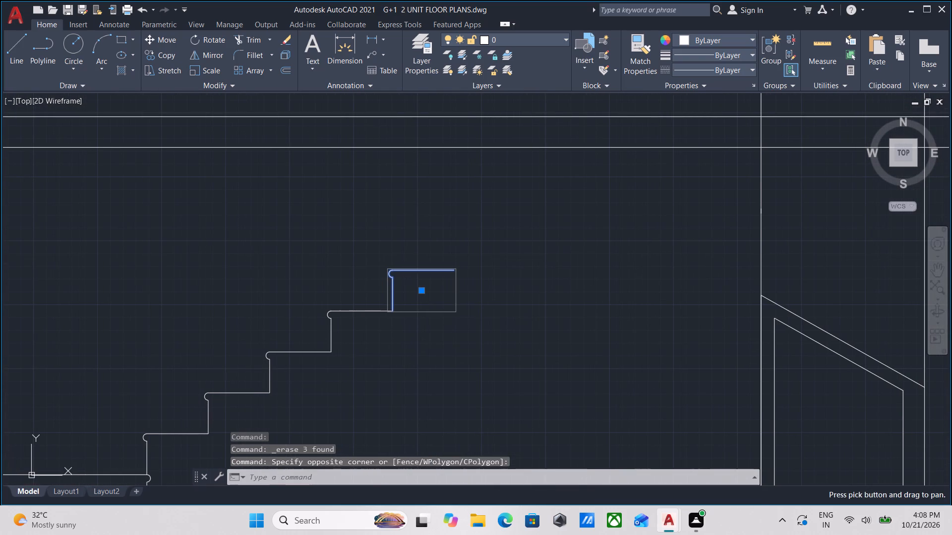
type("CO")
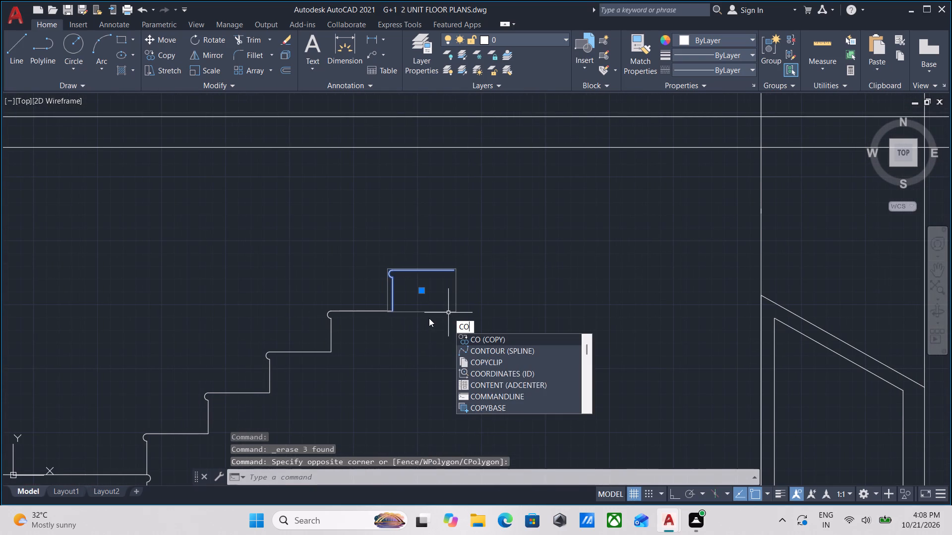
key("Return")
scroll(393, 322, "up", 2)
left_click(393, 294)
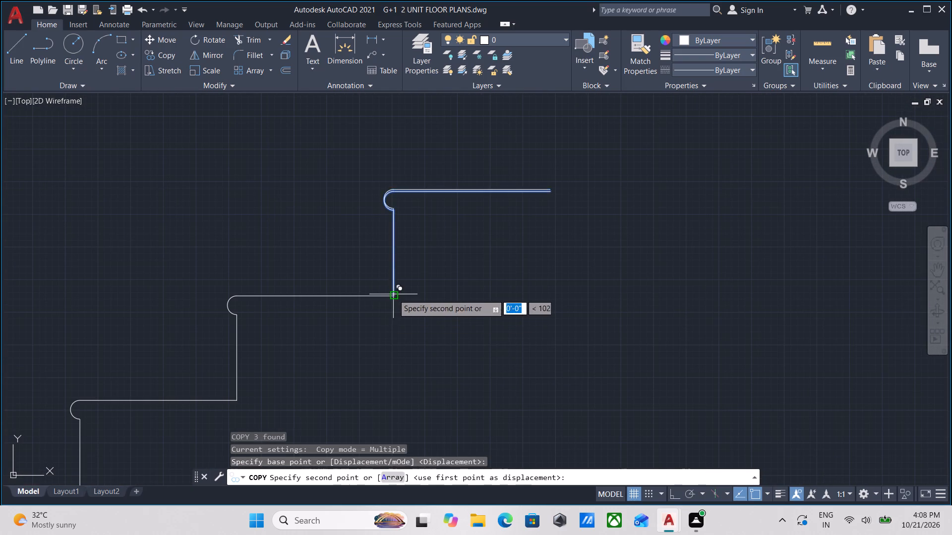
left_click(553, 189)
scroll(553, 189, "down", 1)
middle_click_drag(547, 194, 400, 334)
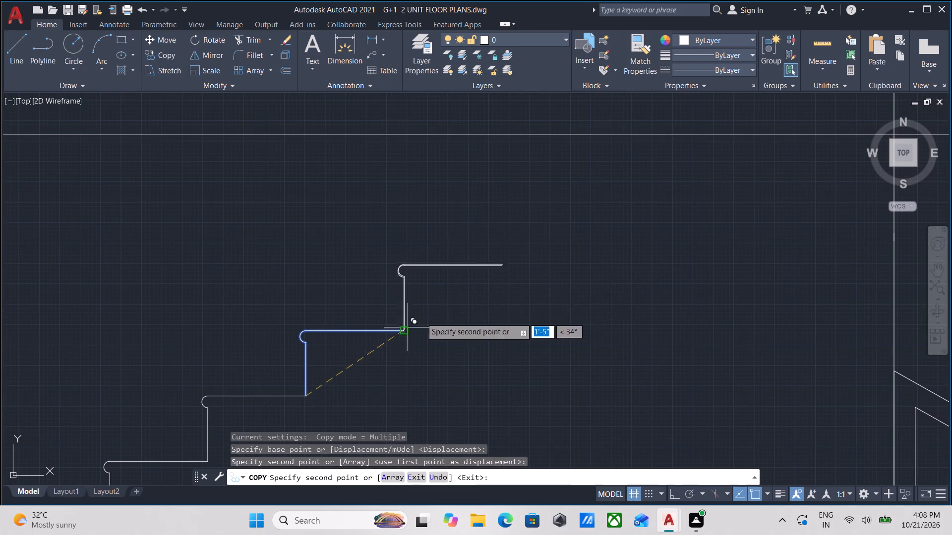
left_click(499, 262)
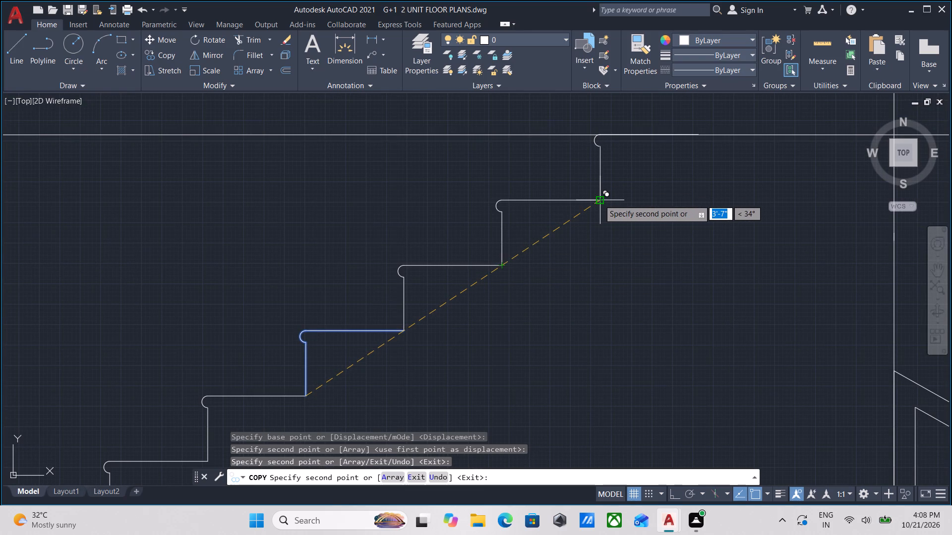
left_click(599, 200)
scroll(314, 214, "down", 2)
middle_click_drag(314, 217, 316, 230)
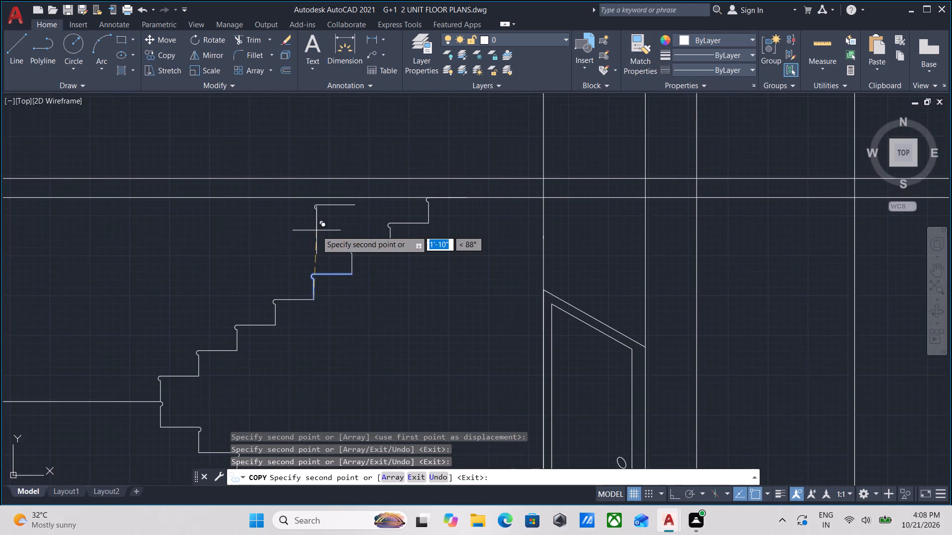
scroll(317, 230, "down", 1)
middle_click_drag(317, 230, 332, 219)
key("Escape")
Draw a sloping line about 9'-8" long under the upper flight, from the landing's nosing to the top tread's back end.
scroll(227, 333, "up", 1)
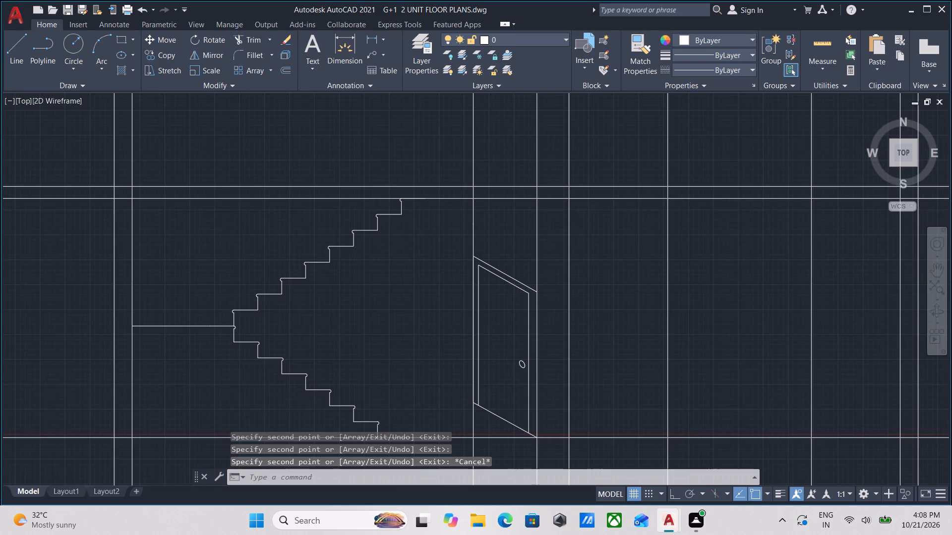
middle_click_drag(227, 333, 274, 337)
scroll(343, 321, "down", 1)
middle_click_drag(343, 322, 332, 370)
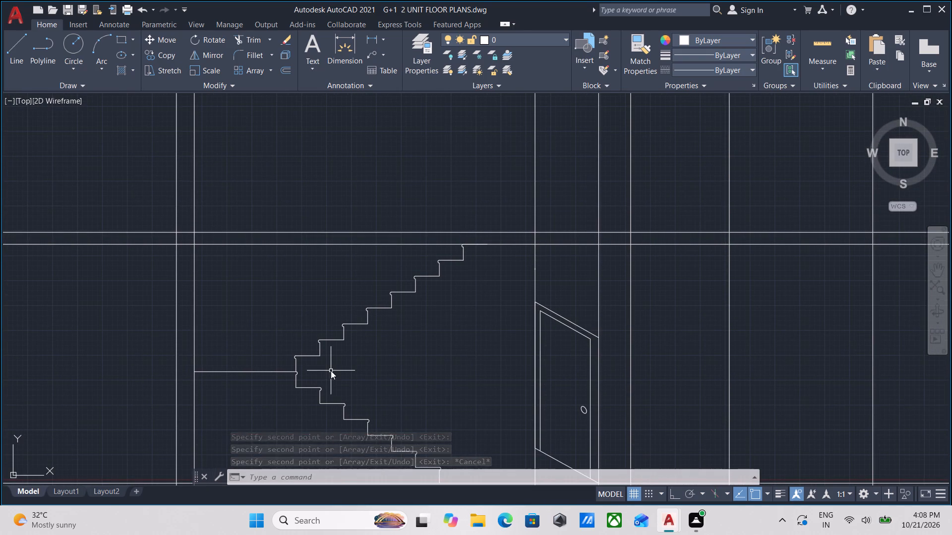
key("l")
key("Return")
scroll(314, 386, "up", 2)
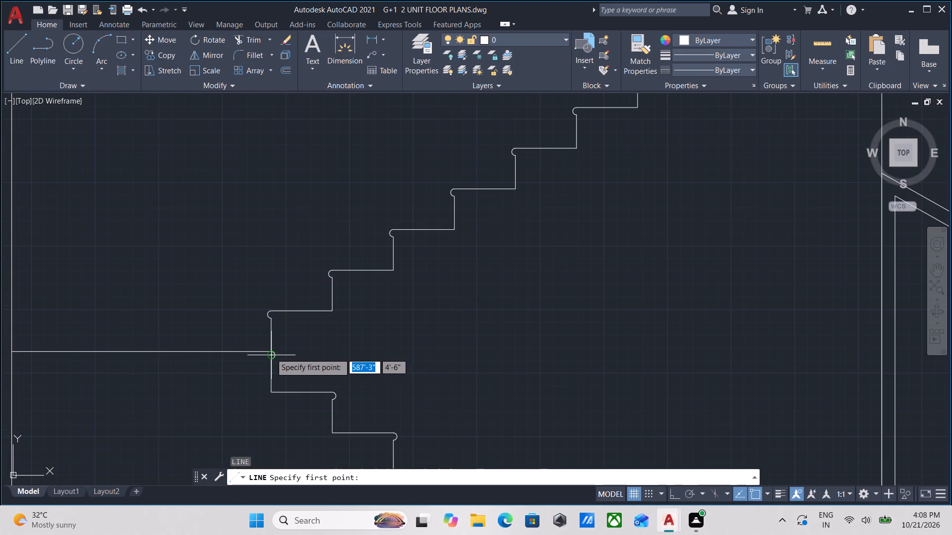
left_click(271, 353)
middle_click_drag(423, 269, 307, 340)
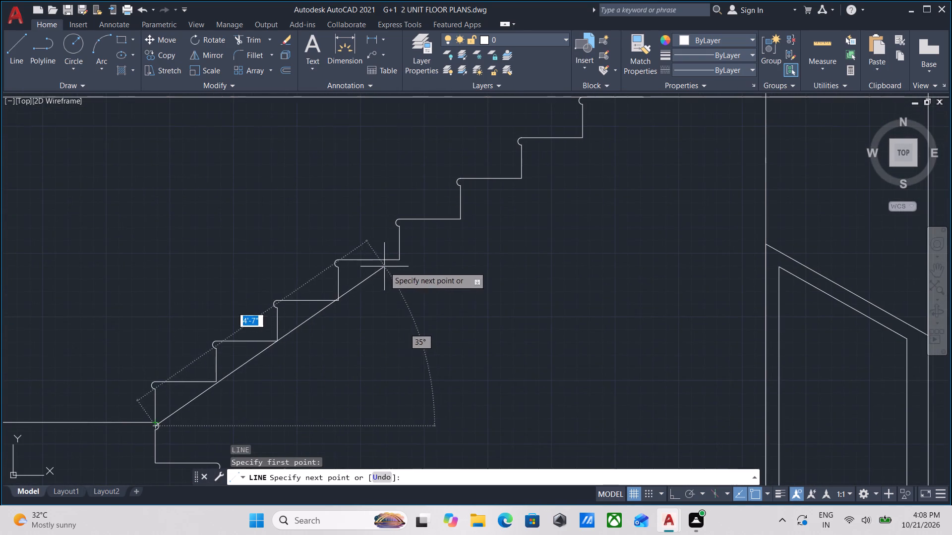
scroll(400, 262, "down", 1)
middle_click_drag(400, 262, 309, 393)
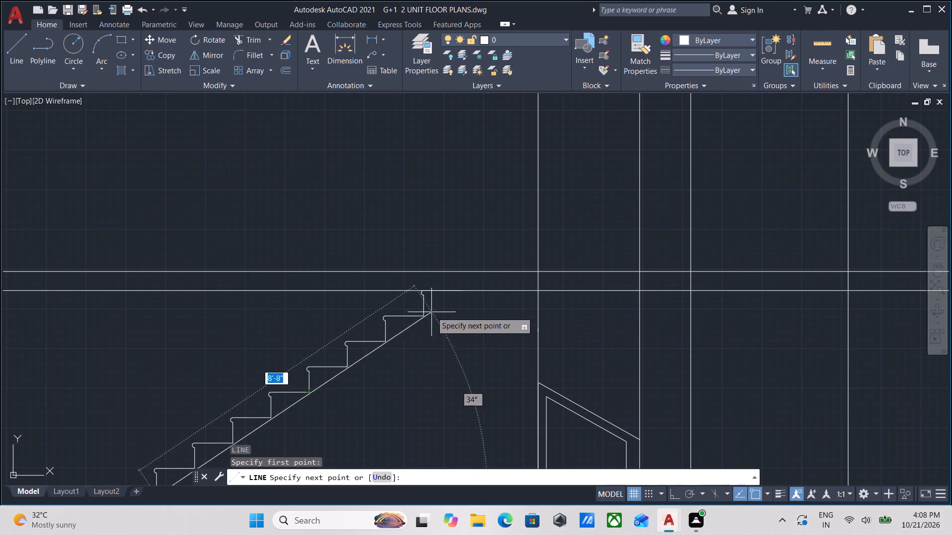
left_click(464, 291)
scroll(464, 291, "down", 2)
key("Escape")
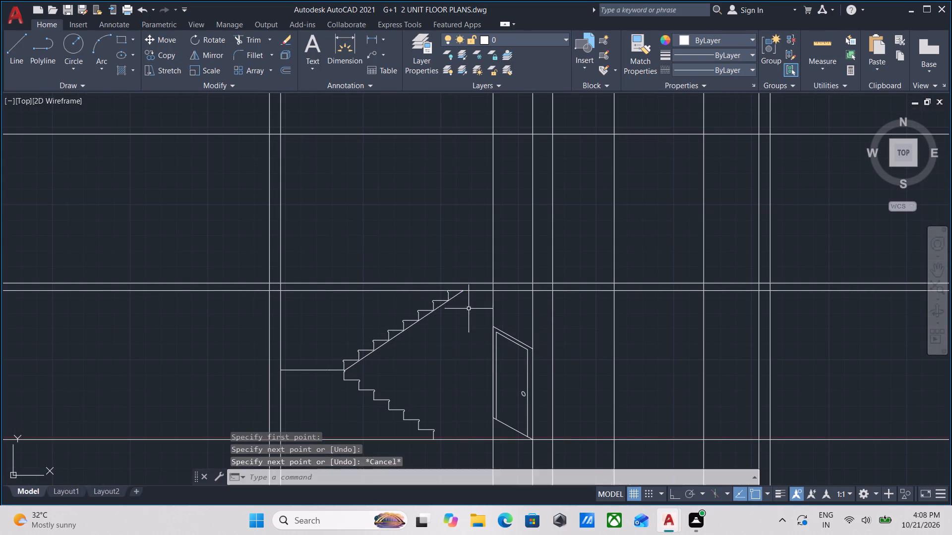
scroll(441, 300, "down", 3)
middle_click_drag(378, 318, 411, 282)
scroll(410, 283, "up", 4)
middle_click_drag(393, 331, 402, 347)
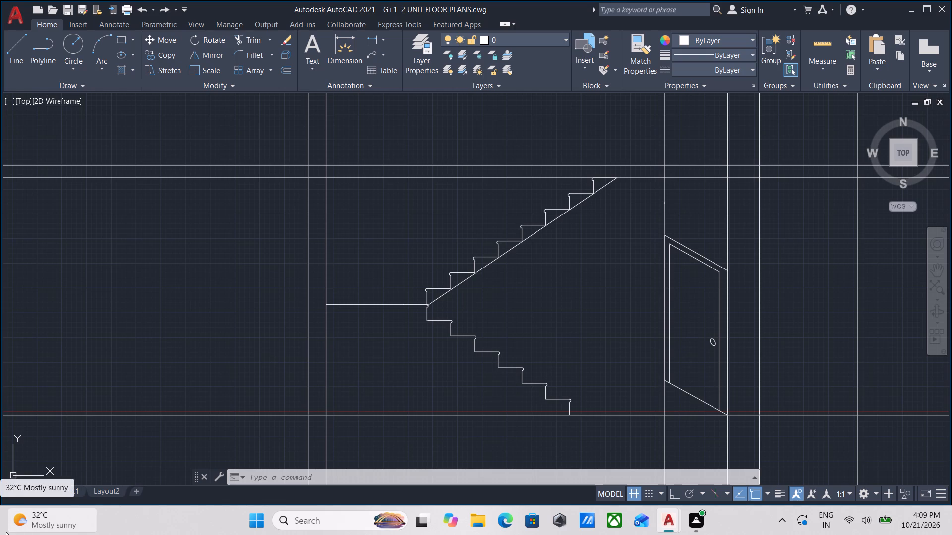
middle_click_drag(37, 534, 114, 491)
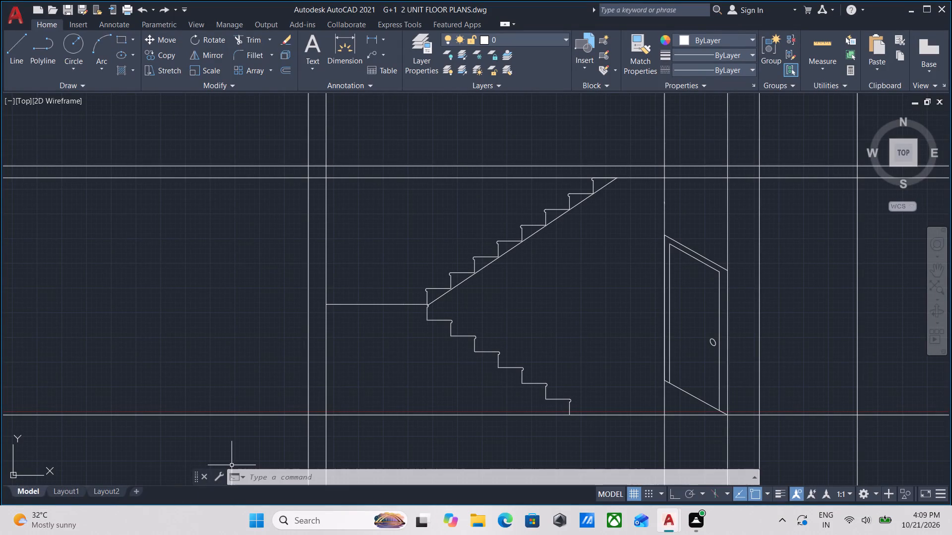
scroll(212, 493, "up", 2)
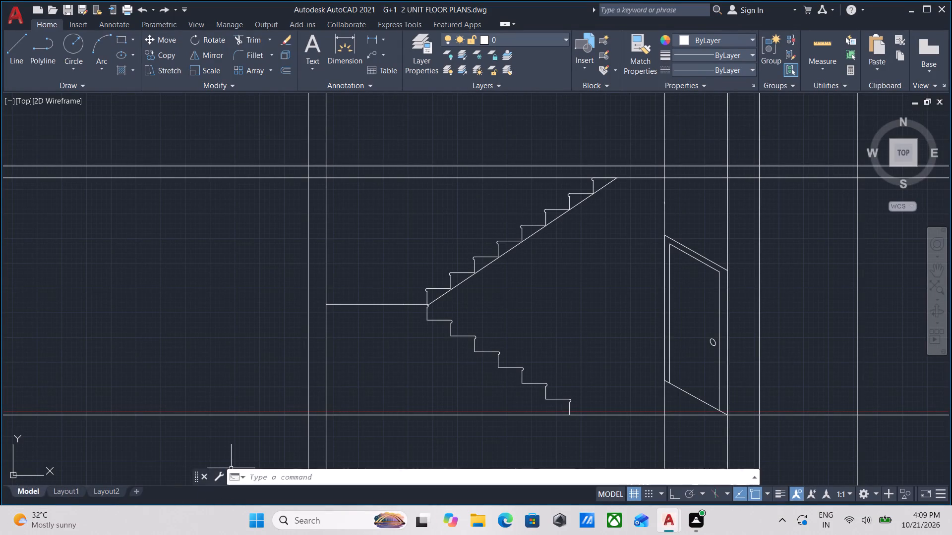
Undo the sloping line under the upper flight and the copied three steps at its top.
scroll(435, 359, "up", 2)
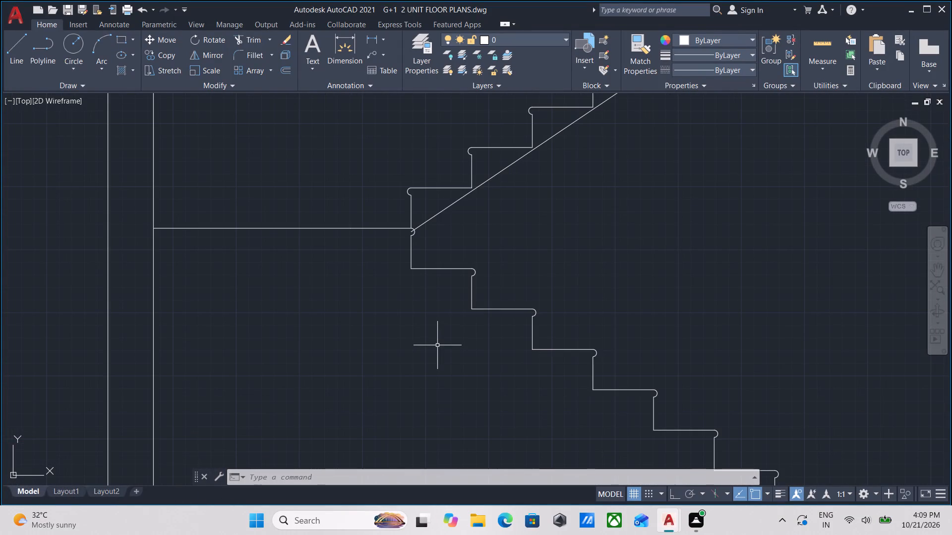
middle_click_drag(437, 345, 430, 402)
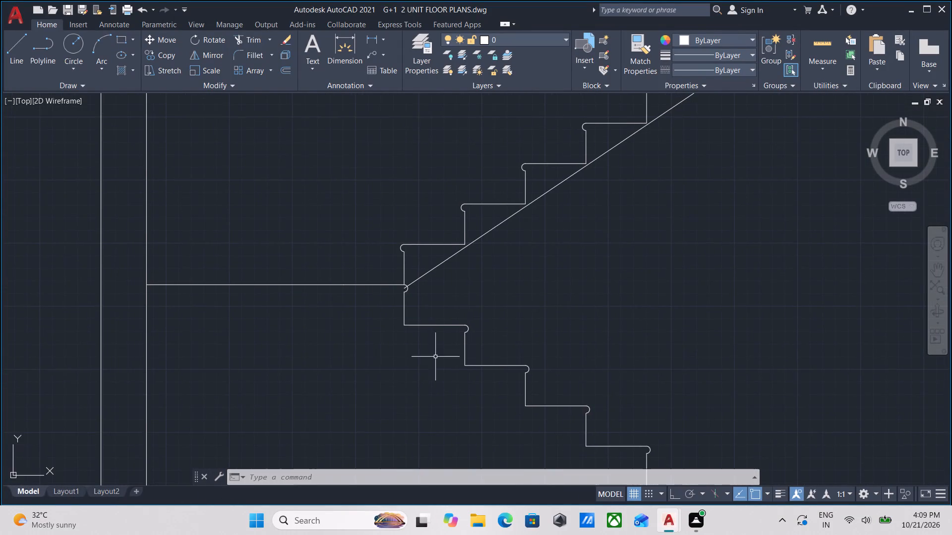
scroll(436, 329, "up", 1)
left_click(437, 331)
left_click(424, 304)
scroll(429, 321, "down", 1)
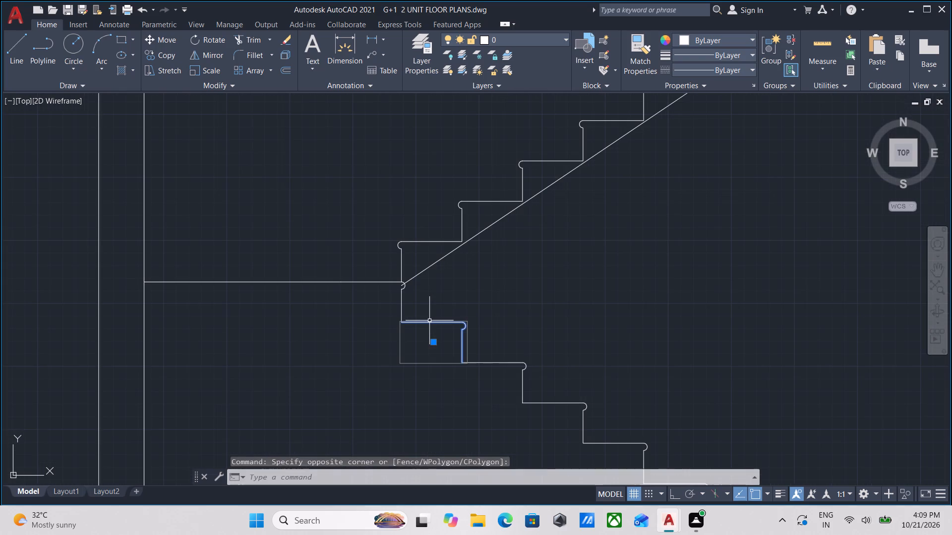
key("ctrl+z")
key("ctrl+z")
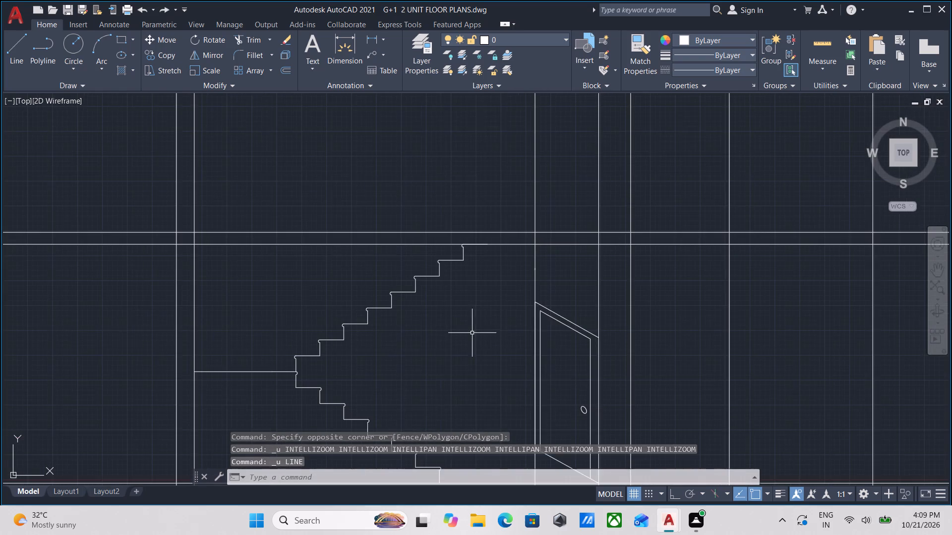
key("ctrl+z")
key("ctrl+z")
key("ctrl+z")
Copy the upper flight's top three steps upward together, setting the lowest riser's foot on the top tread's back end.
scroll(467, 335, "down", 6)
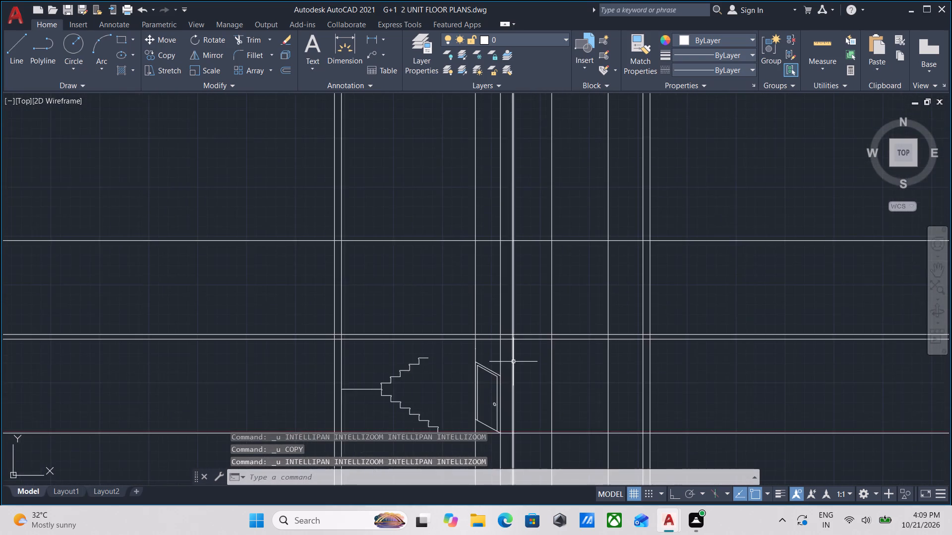
middle_click_drag(513, 362, 592, 287)
scroll(463, 336, "up", 3)
middle_click_drag(491, 301, 514, 340)
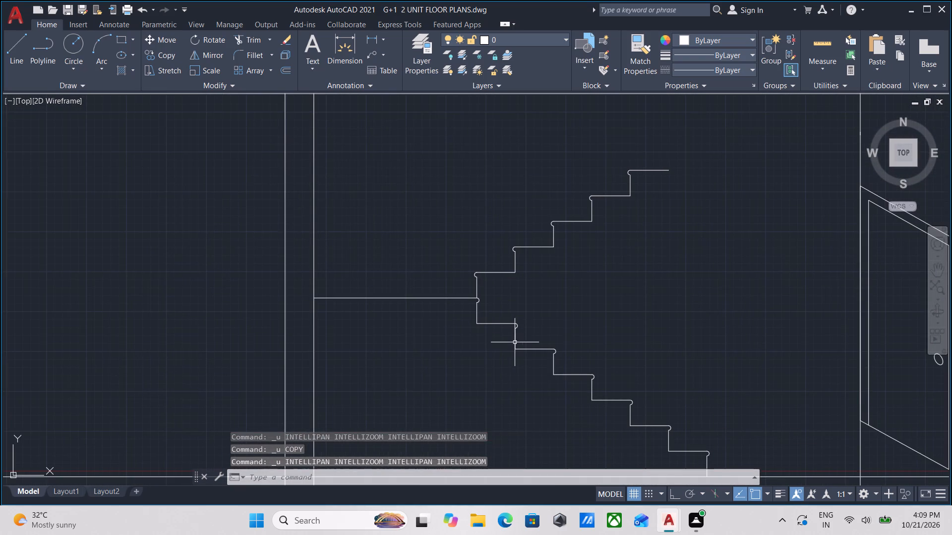
middle_click_drag(532, 344, 569, 319)
scroll(591, 314, "down", 2)
middle_click_drag(591, 314, 565, 334)
middle_click_drag(598, 307, 597, 321)
scroll(598, 307, "down", 1)
scroll(597, 314, "up", 2)
left_click(597, 314)
left_click(543, 268)
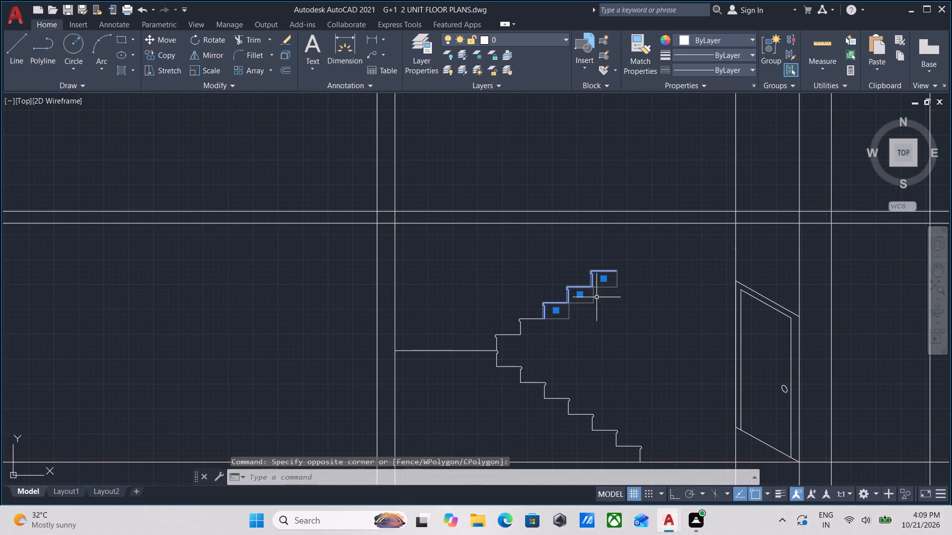
middle_click_drag(596, 298, 595, 305)
scroll(595, 326, "up", 1)
middle_click_drag(595, 326, 547, 329)
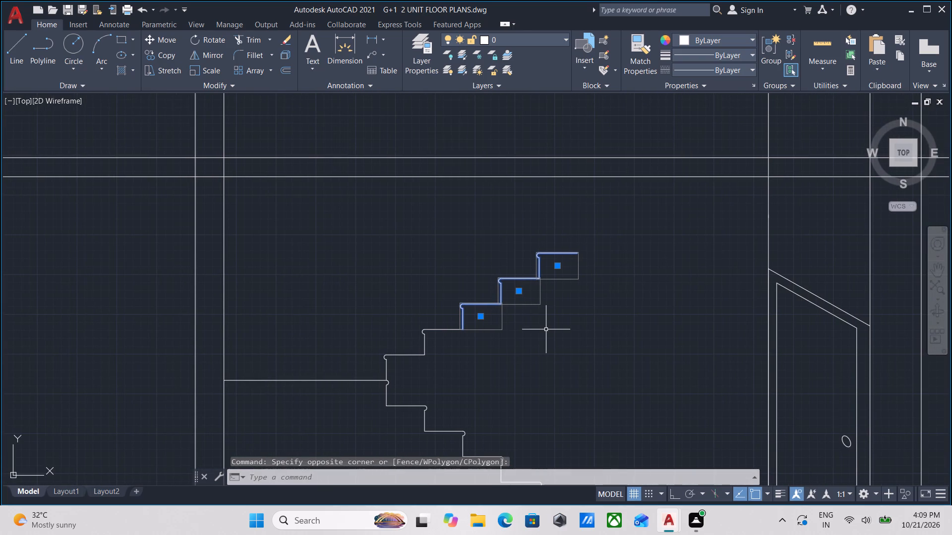
type("CO")
key("Return")
scroll(428, 361, "up", 1)
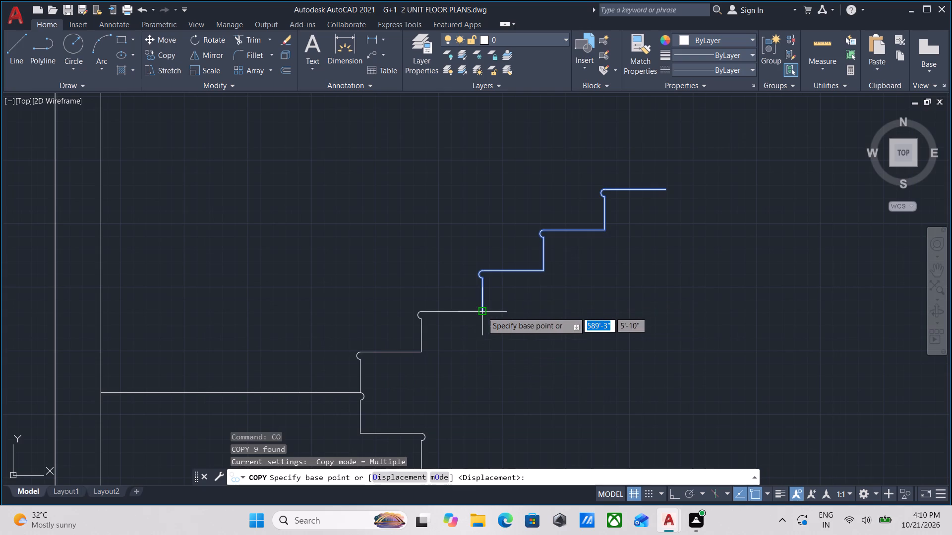
left_click(482, 312)
middle_click_drag(644, 253, 581, 306)
left_click(604, 240)
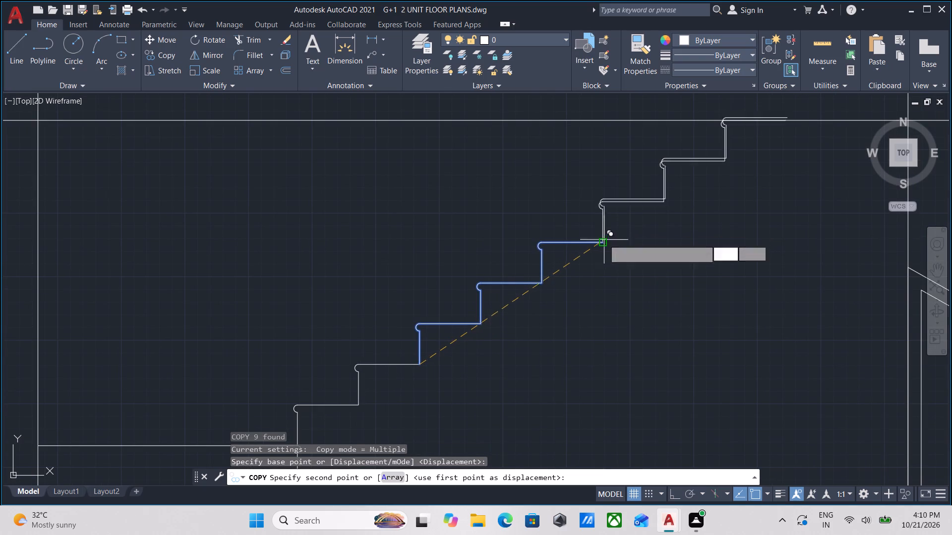
key("Escape")
Draw a horizontal line about 4'-3" long under the landing, from the lower end of its nosing to the wall line.
scroll(650, 259, "down", 2)
middle_click_drag(544, 293, 587, 208)
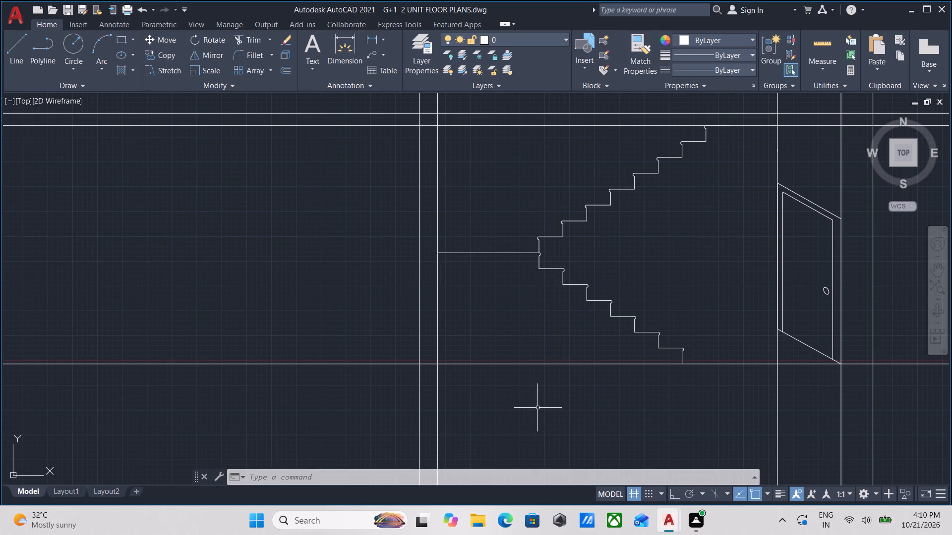
middle_click_drag(524, 406, 514, 447)
scroll(515, 444, "down", 1)
scroll(565, 407, "up", 1)
scroll(505, 346, "up", 1)
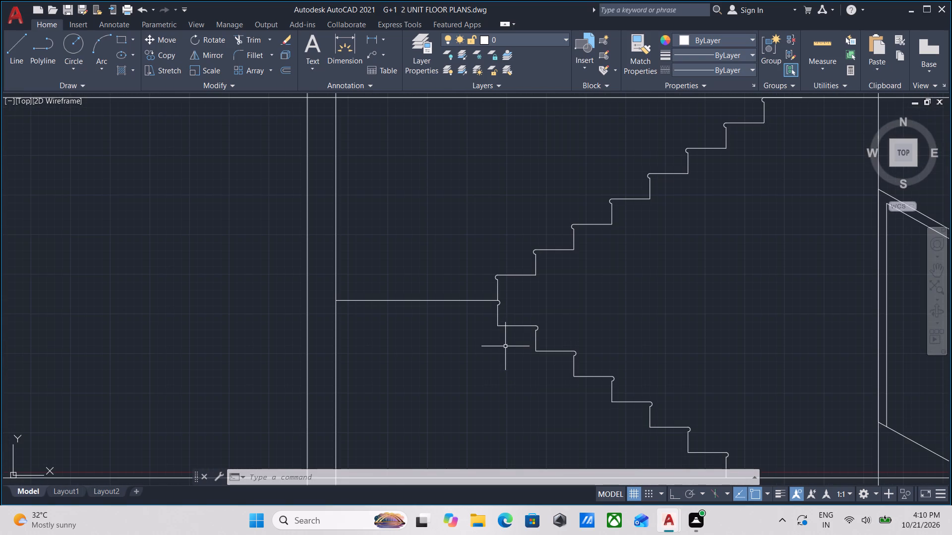
scroll(513, 321, "up", 2)
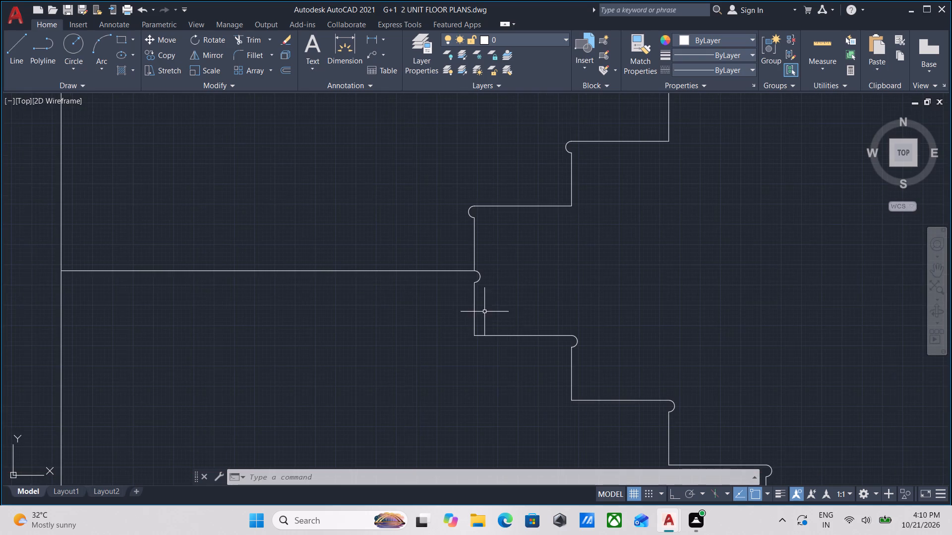
middle_click_drag(484, 312, 534, 302)
middle_click_drag(473, 305, 557, 350)
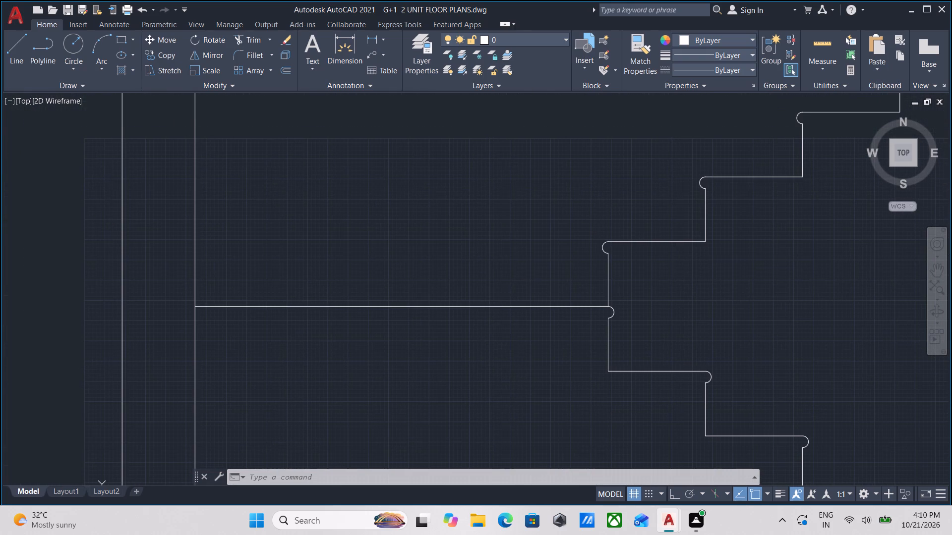
key("l")
key("Return")
scroll(596, 322, "up", 1)
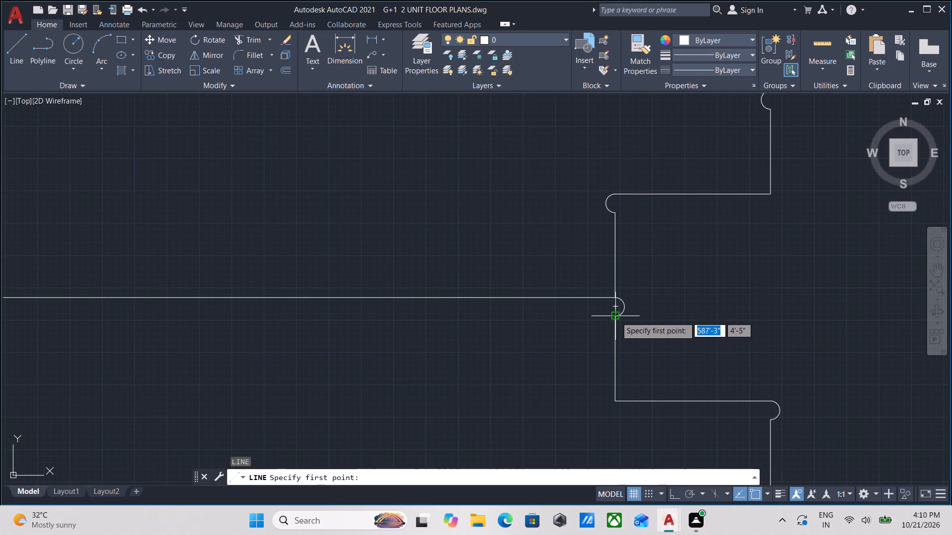
left_click(616, 317)
middle_click_drag(347, 321, 422, 312)
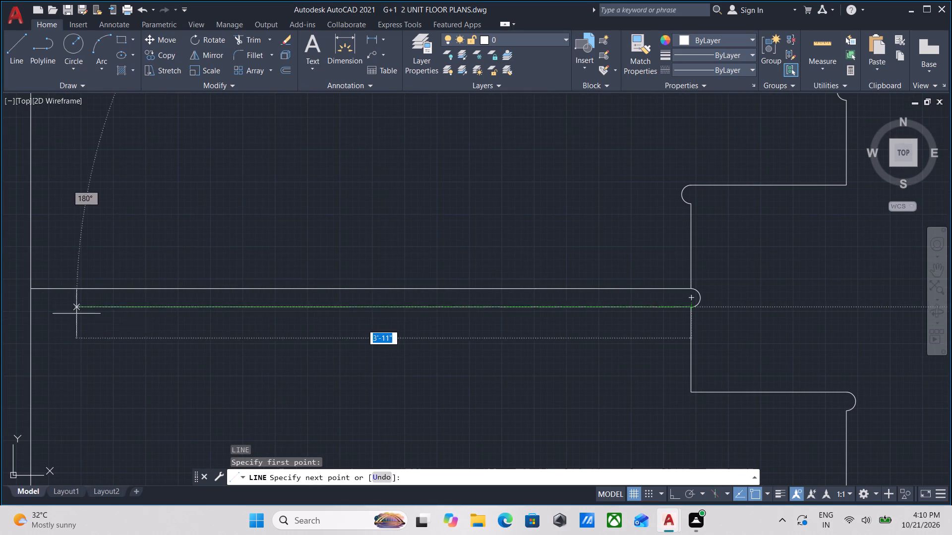
left_click(29, 308)
key("Escape")
Ungroup the lower flight's five-step group, starting from its bottom step.
scroll(390, 404, "down", 1)
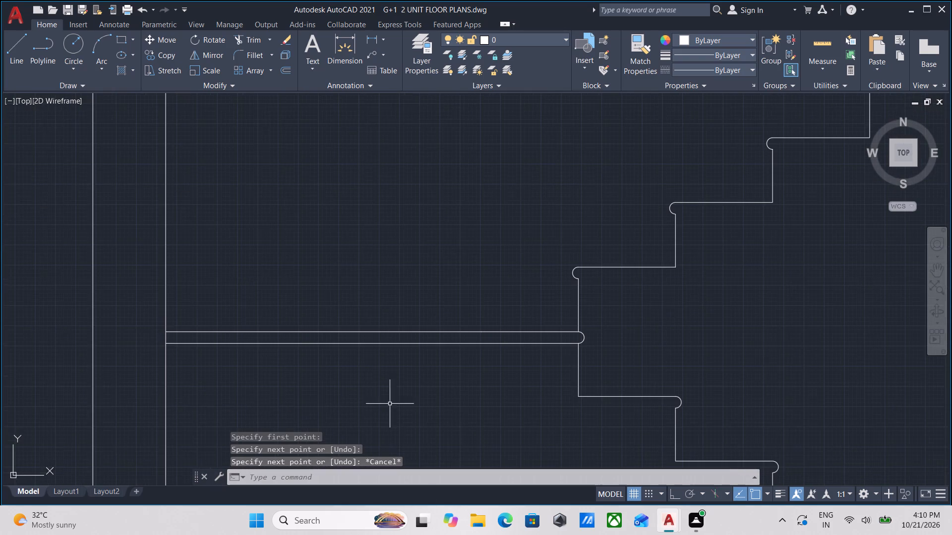
middle_click_drag(390, 404, 387, 396)
middle_click_drag(389, 396, 388, 388)
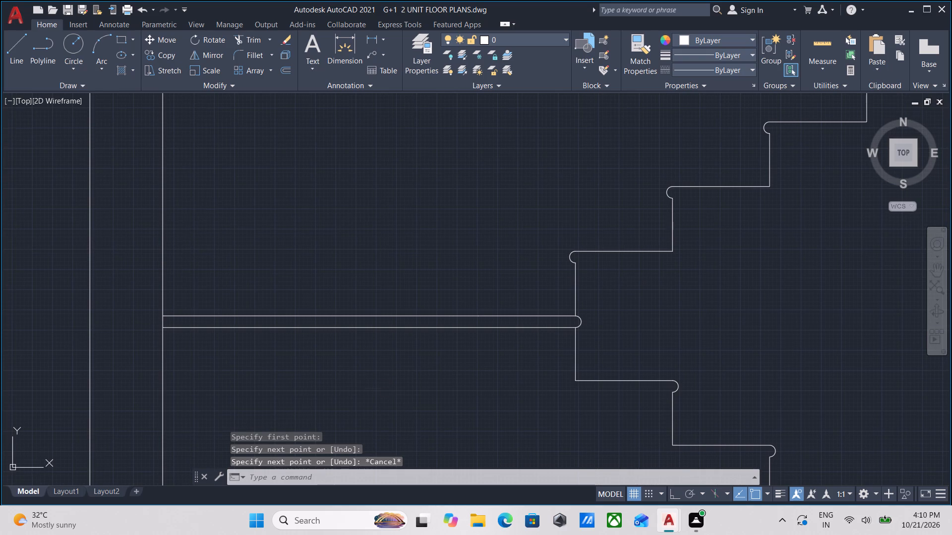
scroll(522, 433, "down", 2)
middle_click_drag(521, 432, 400, 294)
middle_click_drag(622, 423, 529, 384)
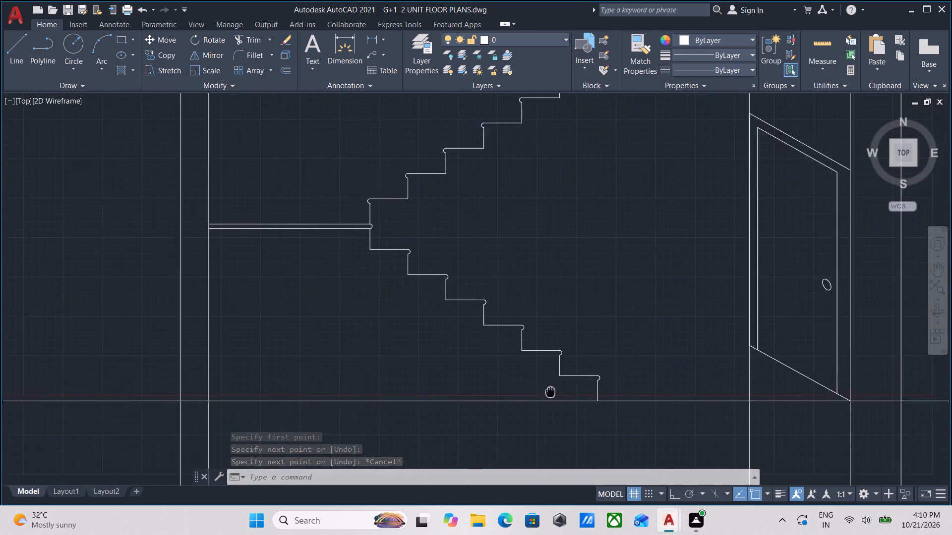
middle_click_drag(529, 384, 522, 381)
scroll(560, 370, "up", 2)
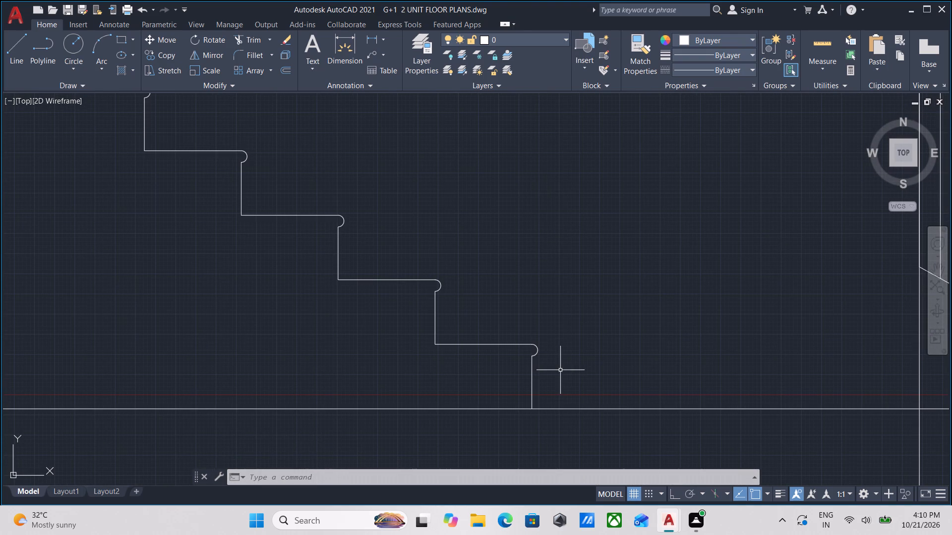
scroll(541, 391, "up", 2)
left_click(540, 391)
left_click(475, 362)
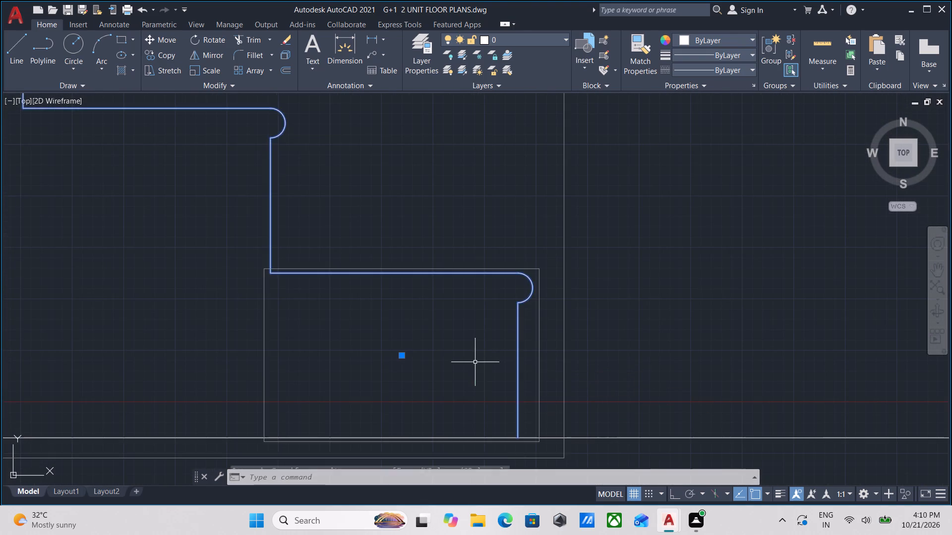
middle_click_drag(475, 362, 622, 377)
scroll(583, 374, "down", 1)
middle_click_drag(583, 374, 673, 411)
scroll(673, 411, "down", 2)
middle_click_drag(673, 411, 679, 418)
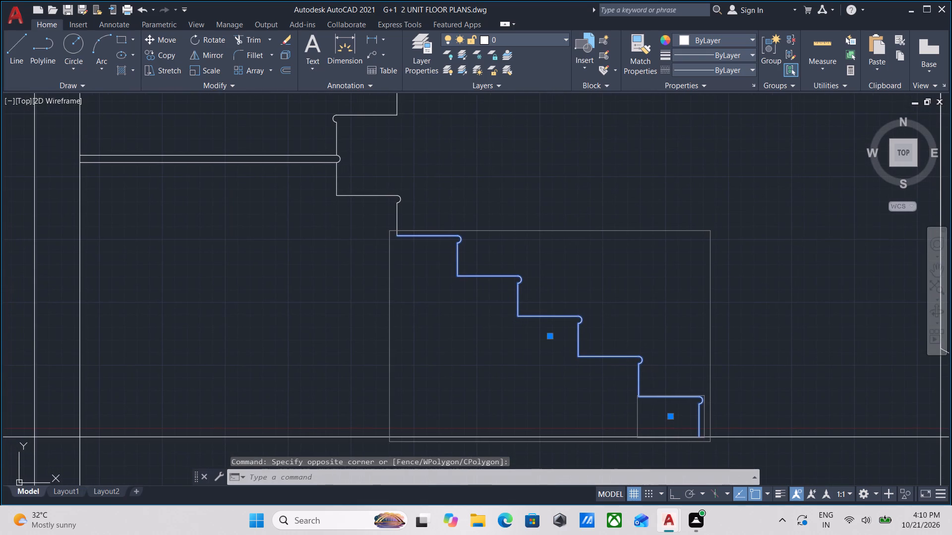
type("UNG")
key("Return")
left_click_drag(718, 444, 679, 418)
left_click(679, 418)
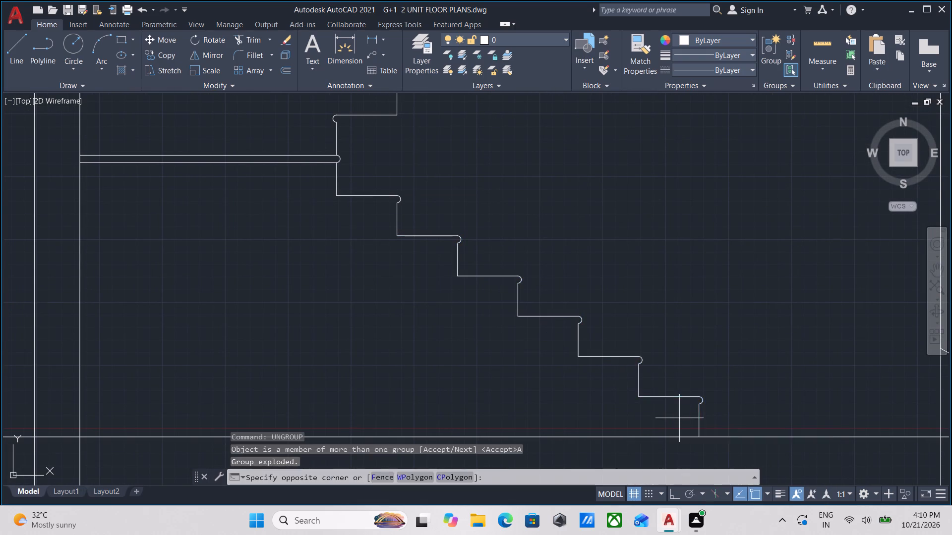
left_click(642, 373)
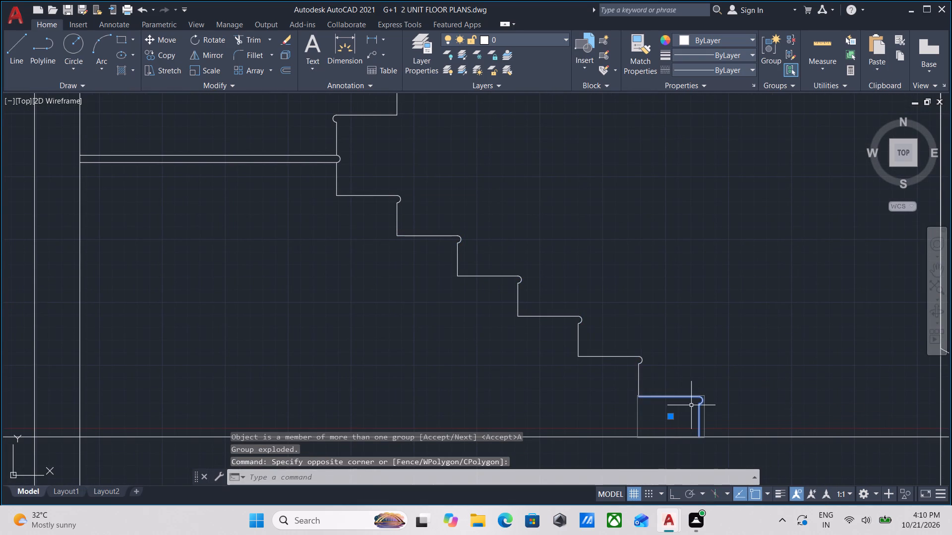
key("Escape")
Try to ungroup all six steps below the landing in the lower flight at once.
left_click(714, 413)
left_click(381, 167)
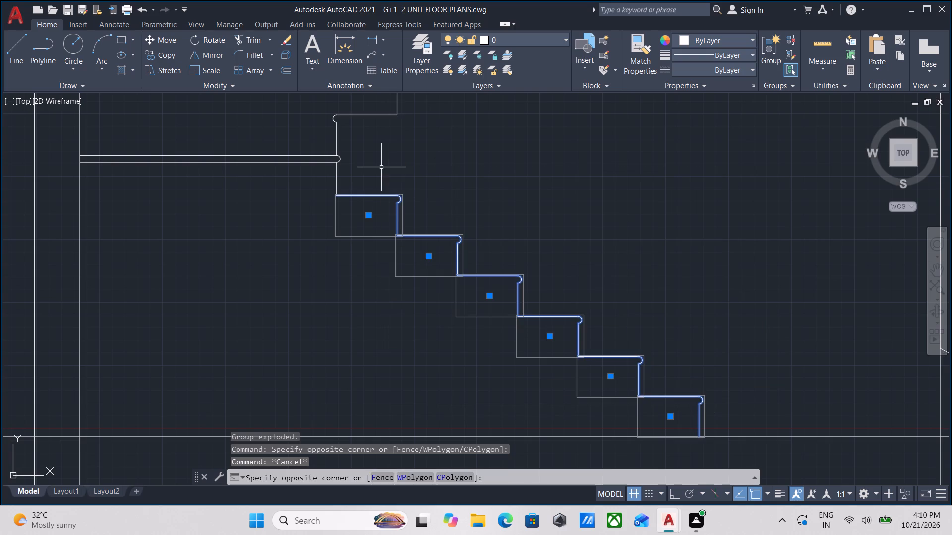
type("UNG")
key("Return")
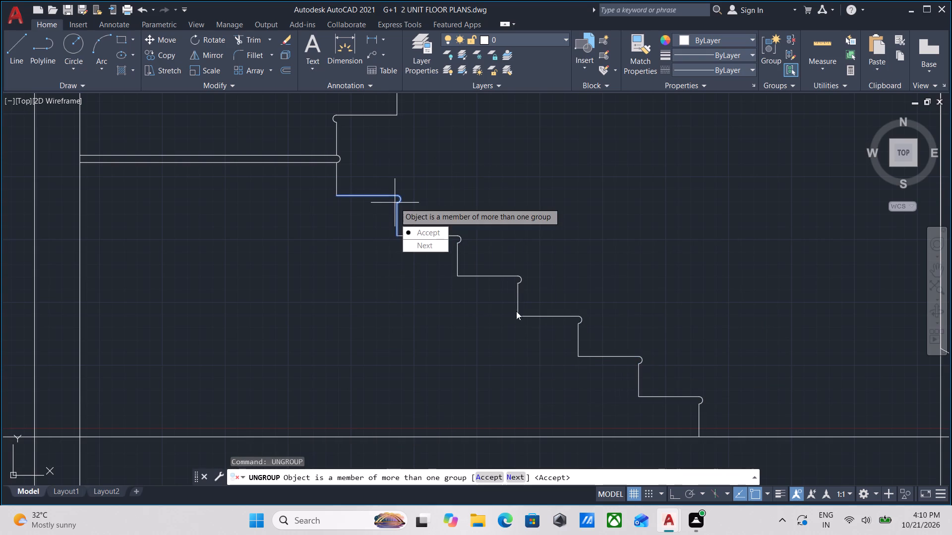
left_click_drag(433, 236, 395, 203)
left_click(704, 400)
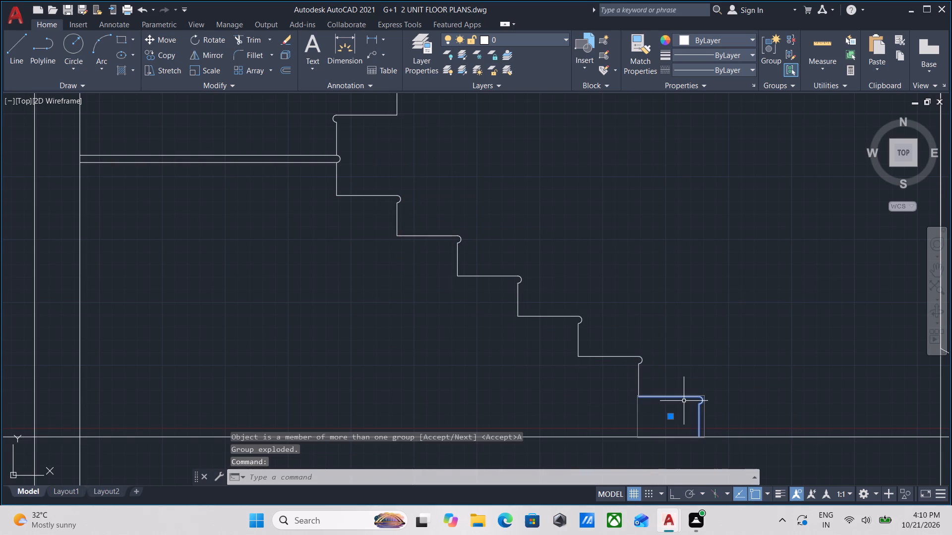
key("Escape")
Ungroup the lower flight's bottom step into its separate tread, nosing and riser.
left_click(719, 418)
left_click(684, 375)
type("UNG")
key("Return")
left_click(702, 397)
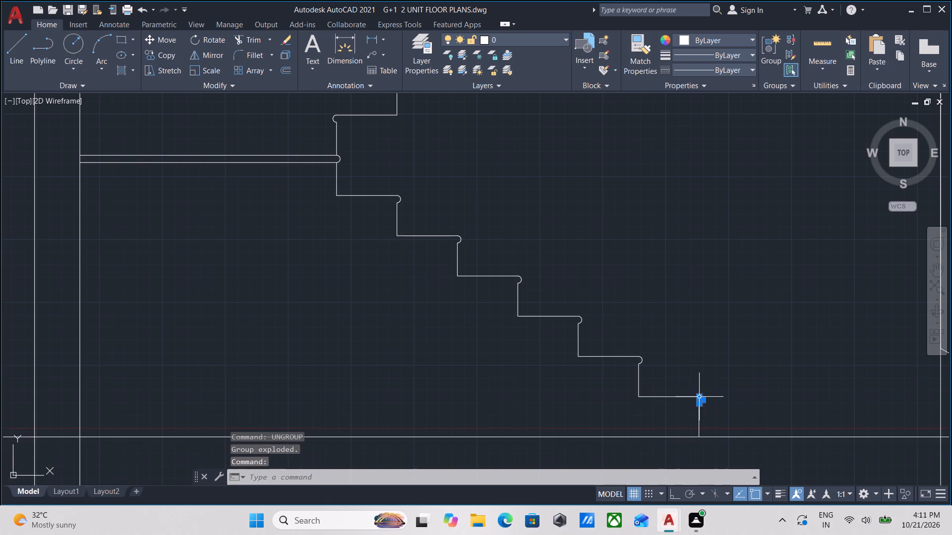
key("Escape")
Offset the bottom step's tread line 1" downward.
scroll(713, 411, "up", 2)
left_click(636, 382)
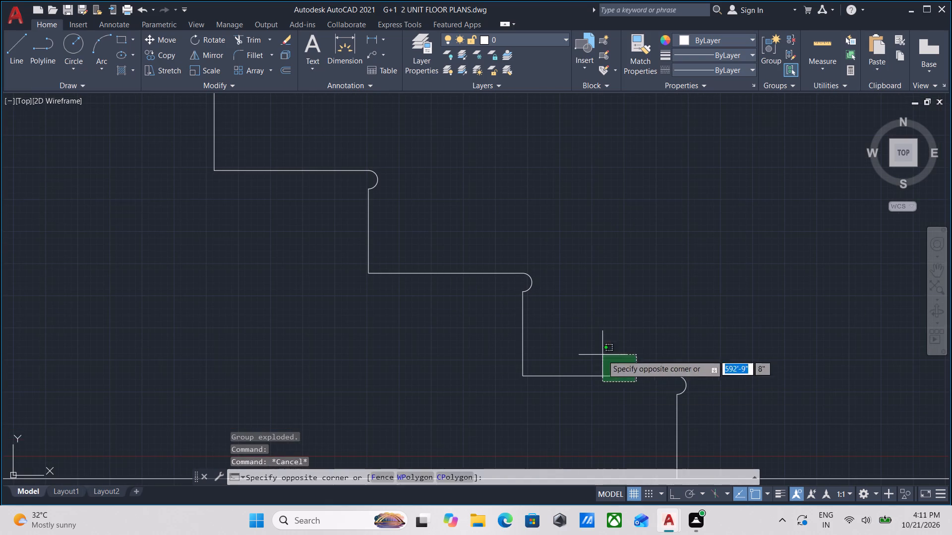
left_click(602, 355)
middle_click_drag(613, 366, 634, 390)
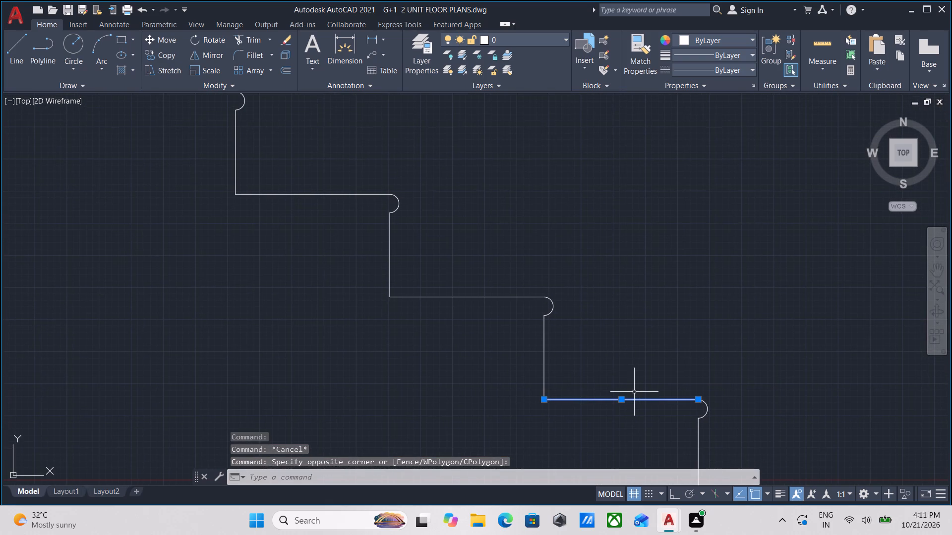
middle_click_drag(635, 392, 669, 395)
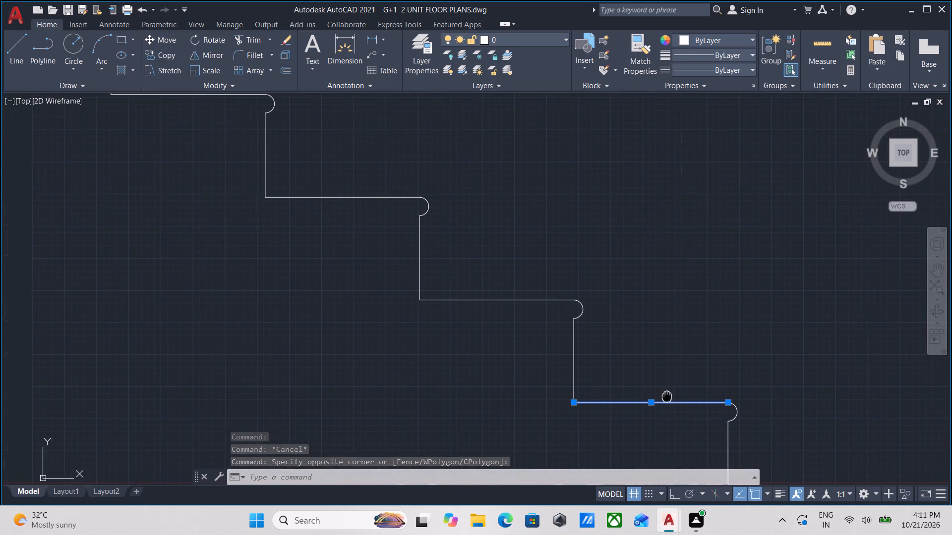
middle_click_drag(669, 395, 670, 395)
key("o")
key("Return")
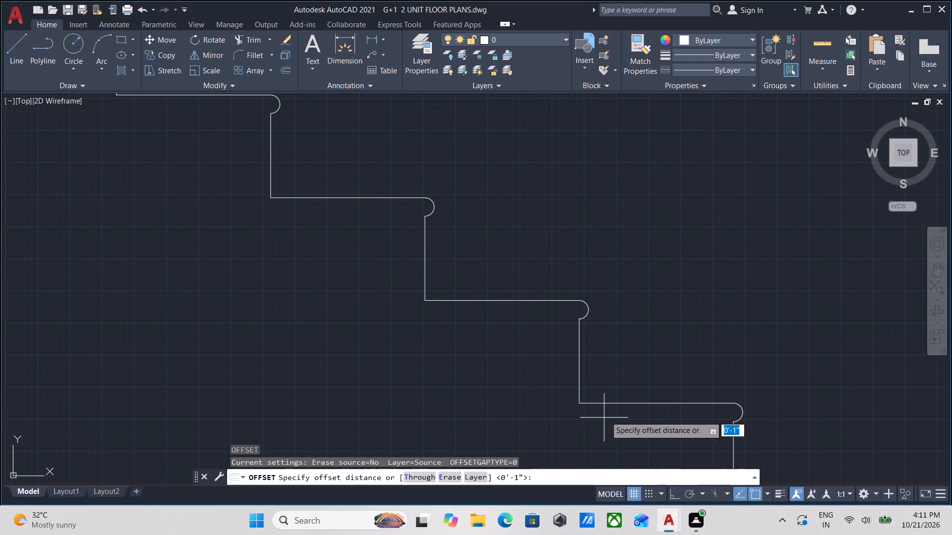
left_click(662, 403)
left_click(666, 429)
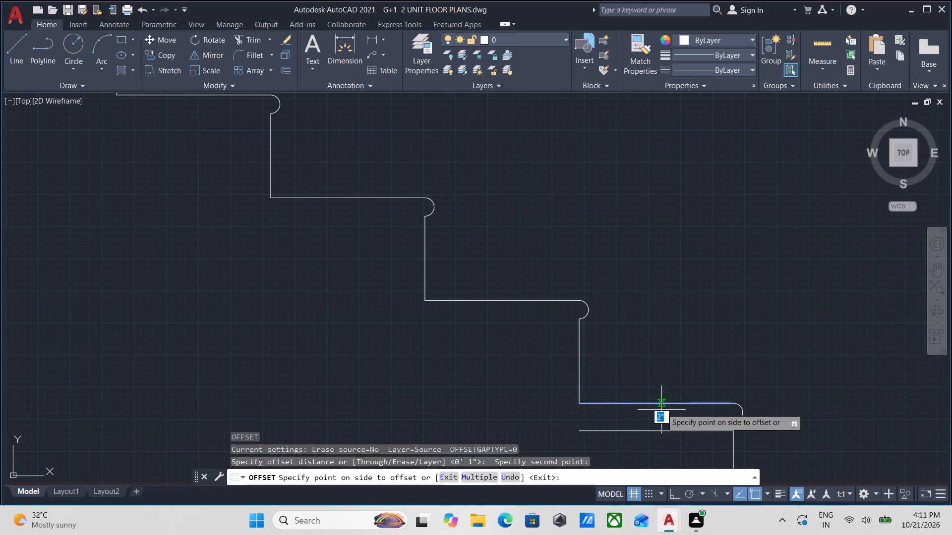
key("1")
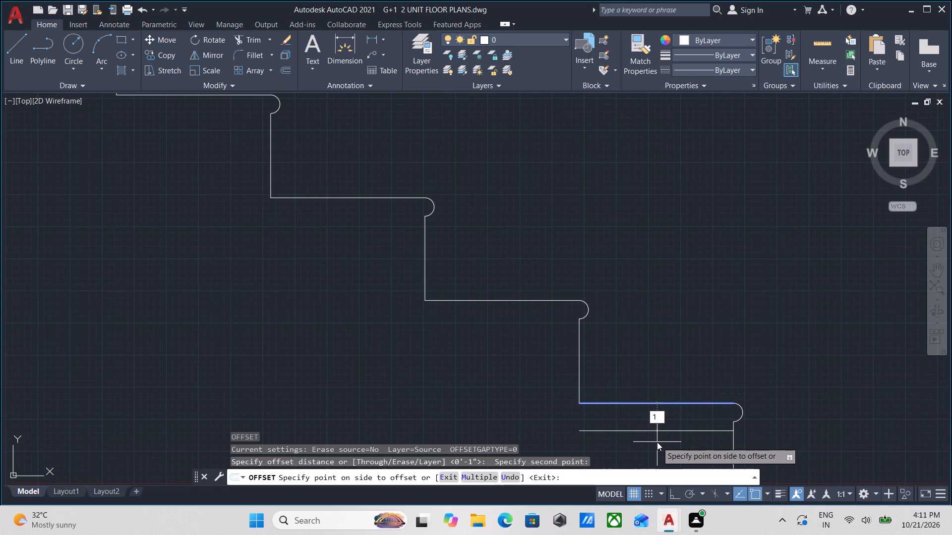
key("shift+quotedbl")
key("Return")
key("Escape")
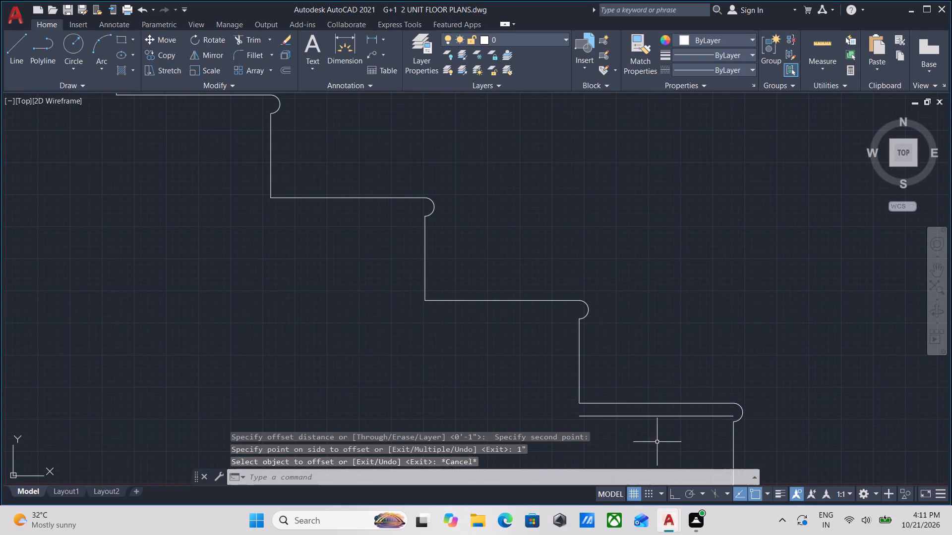
Erase the offset line beneath the lower flight's bottom tread.
scroll(678, 428, "up", 2)
left_click(732, 428)
left_click(695, 384)
right_click(695, 384)
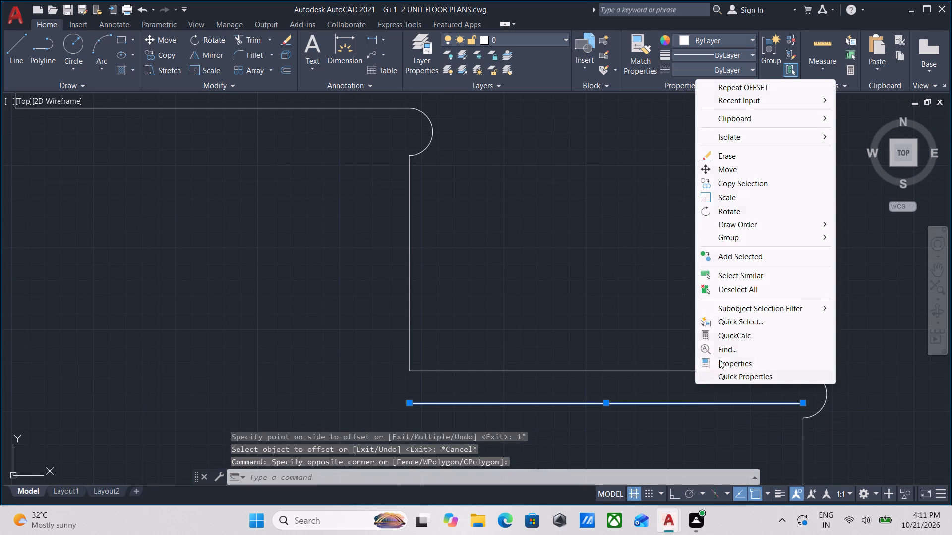
left_click(769, 153)
scroll(757, 352, "down", 1)
middle_click_drag(757, 352, 771, 325)
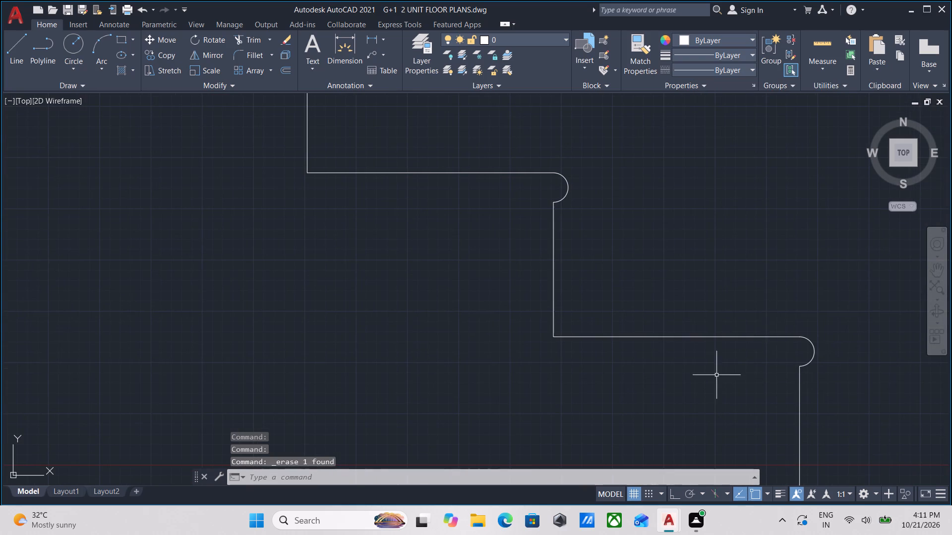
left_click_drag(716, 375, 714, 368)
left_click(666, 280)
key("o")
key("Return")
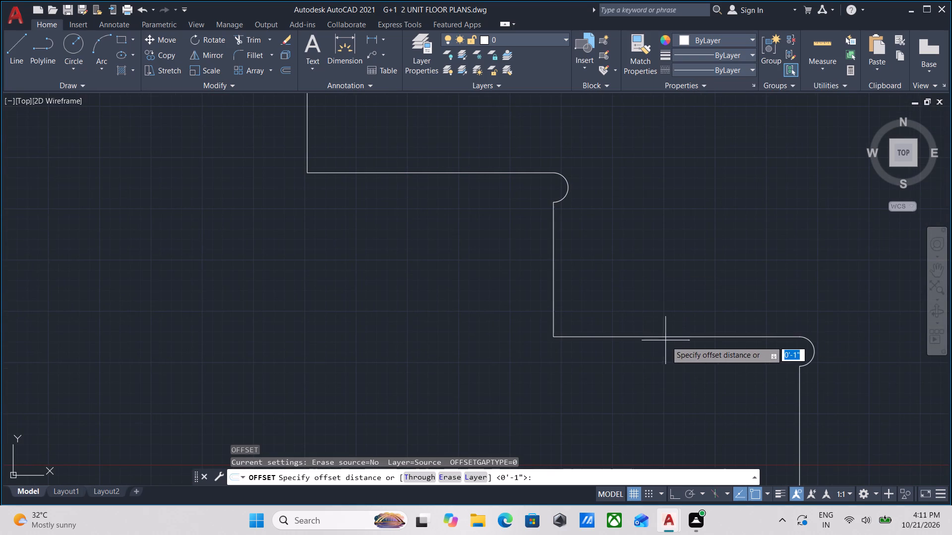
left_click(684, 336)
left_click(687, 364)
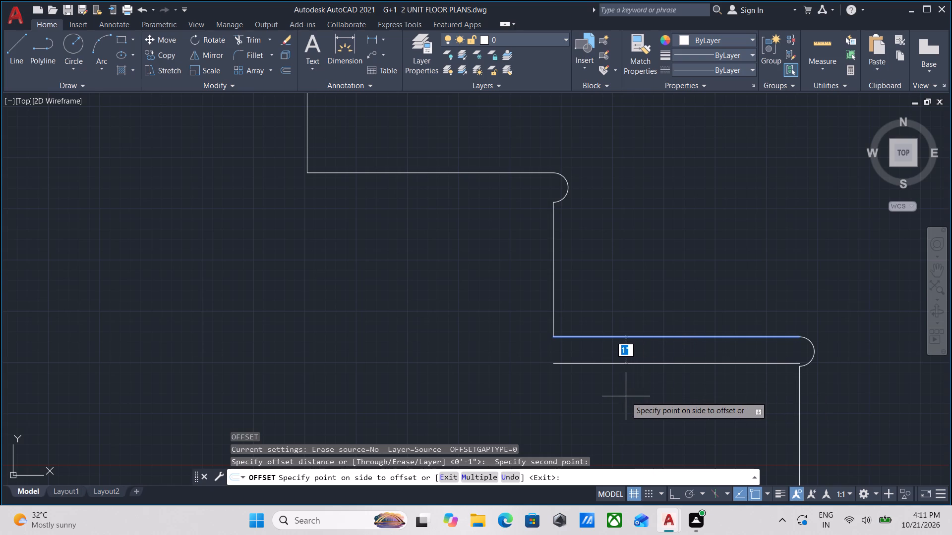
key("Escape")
Draw a 1' horizontal thickness line under the bottom tread, from the nosing's lower end to below the riser above, with Ortho on.
key("l")
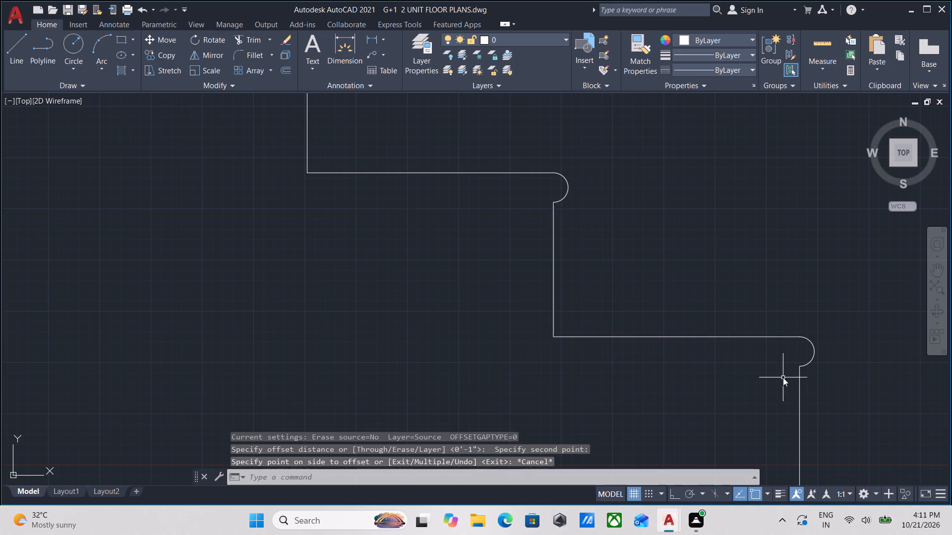
key("Return")
left_click(801, 370)
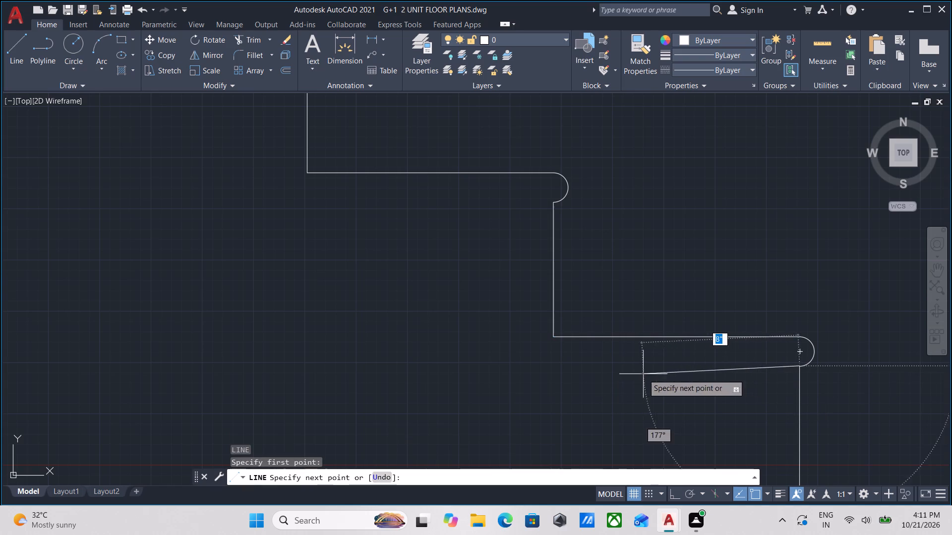
key("F8")
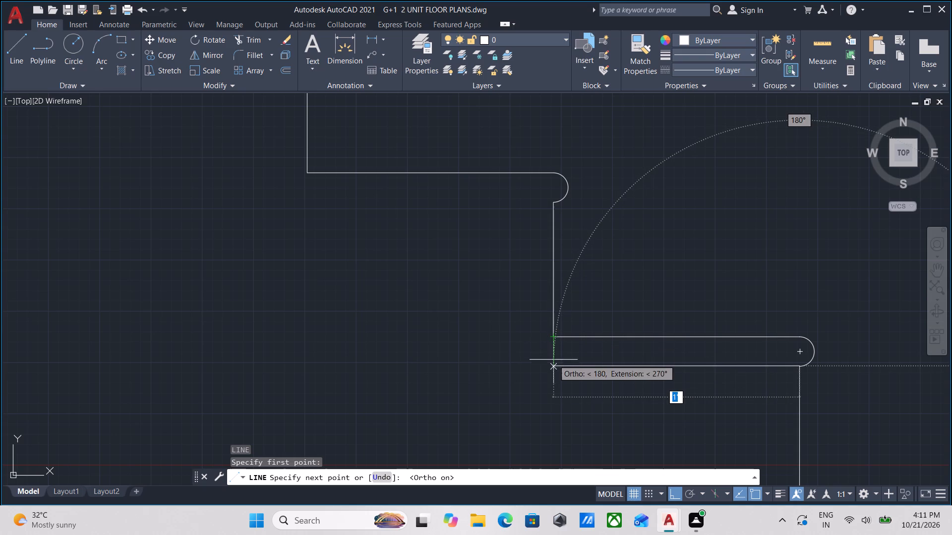
left_click(553, 366)
key("Escape")
Copy the bottom tread's thickness line from its nosing end to the lower end of the next step's nosing, with Ortho off.
left_click(651, 386)
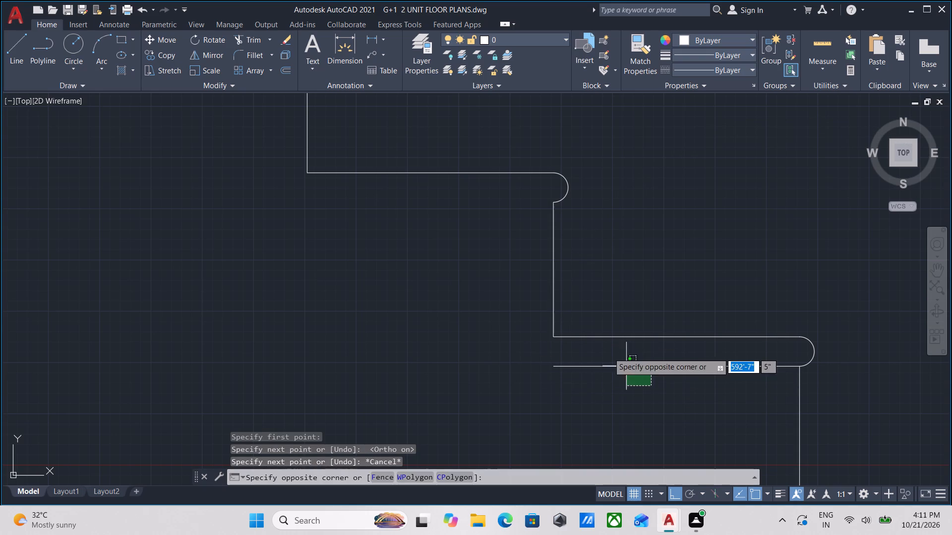
left_click(599, 351)
middle_click_drag(705, 388, 661, 394)
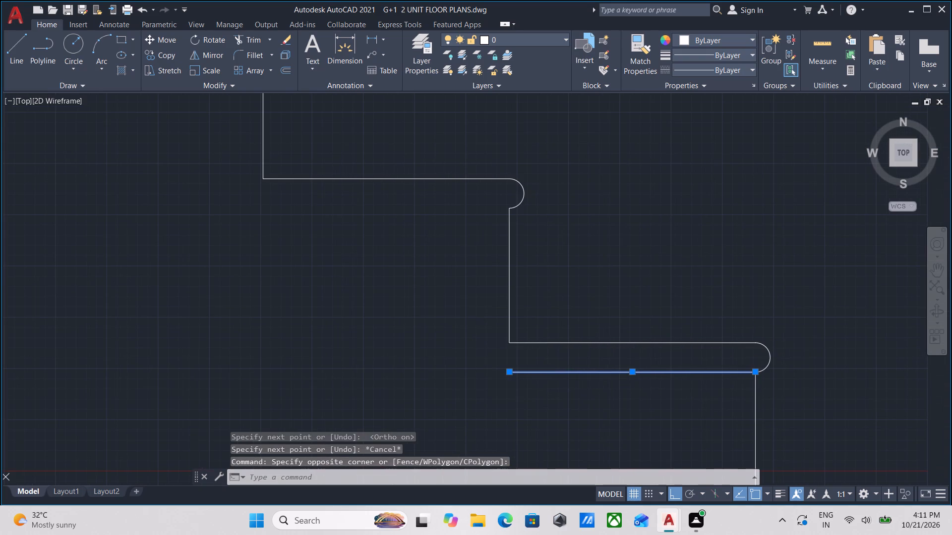
type("CO")
key("Return")
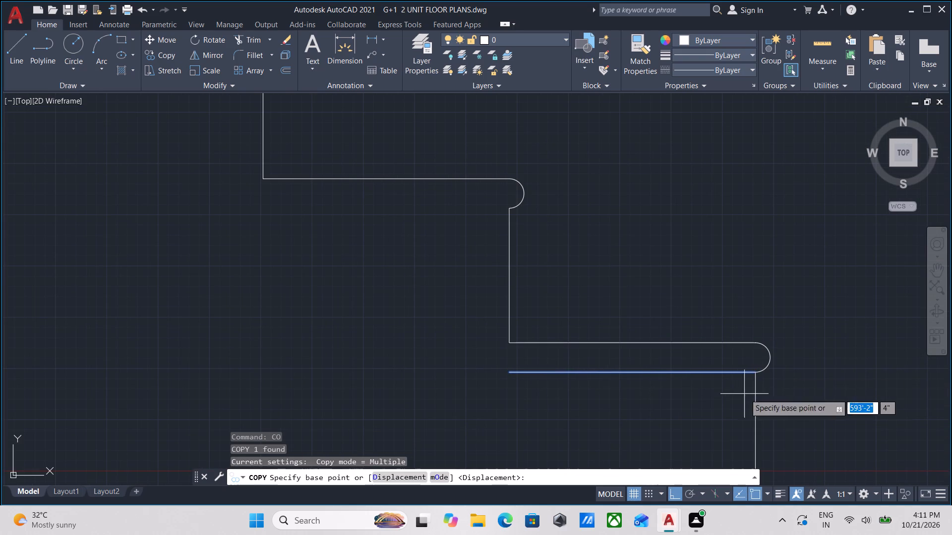
left_click(753, 374)
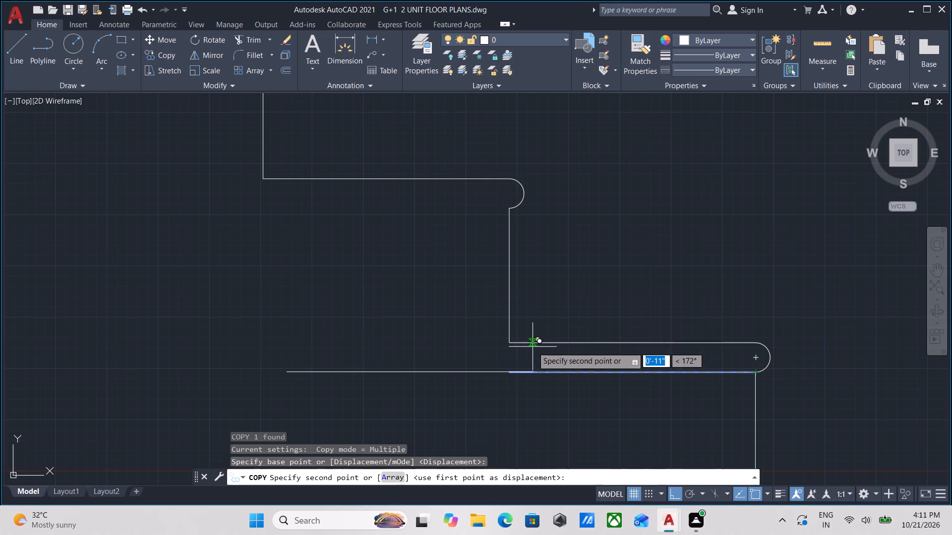
key("F8")
middle_click_drag(491, 286, 534, 410)
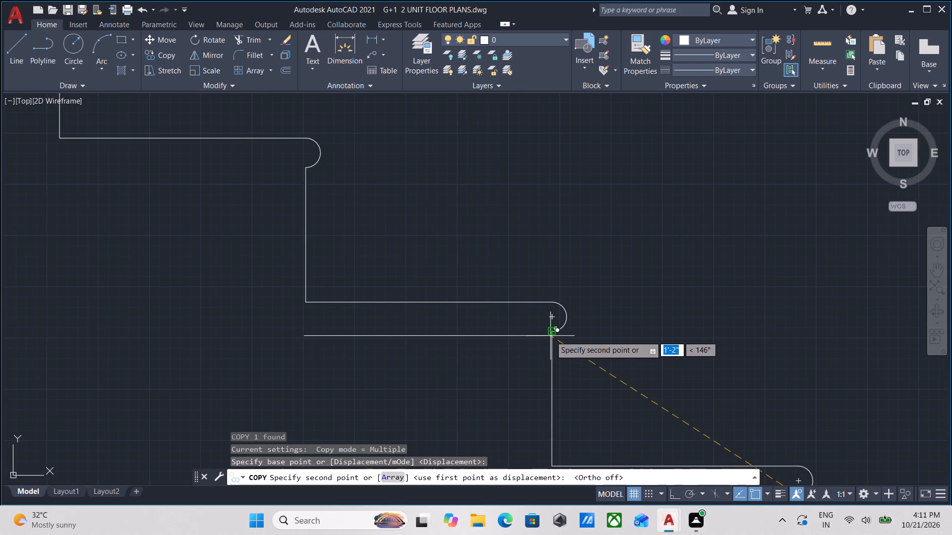
left_click(550, 334)
Place further copies of the thickness line at the nosings of the lower flight's remaining four steps up to the landing.
middle_click_drag(339, 310, 412, 324)
scroll(367, 193, "down", 1)
middle_click_drag(367, 193, 500, 318)
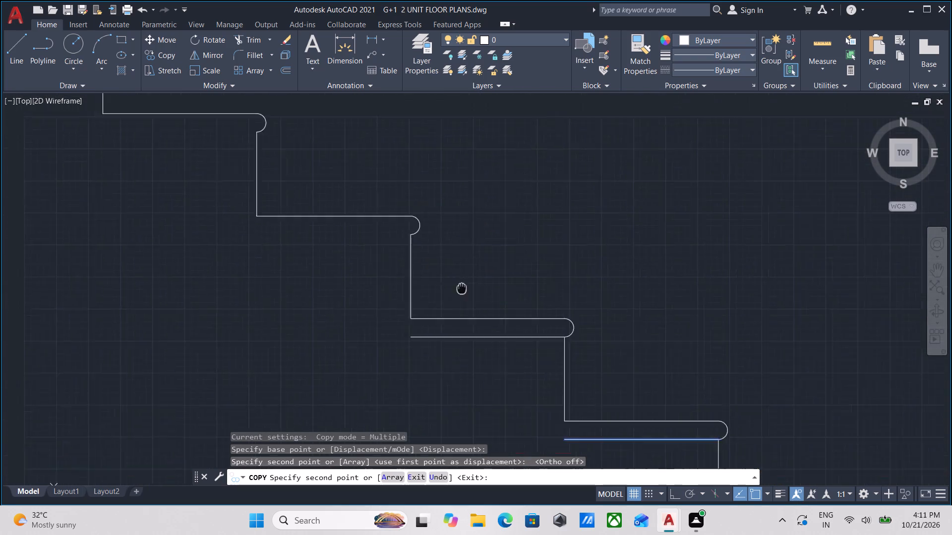
middle_click_drag(500, 318, 536, 347)
left_click(540, 341)
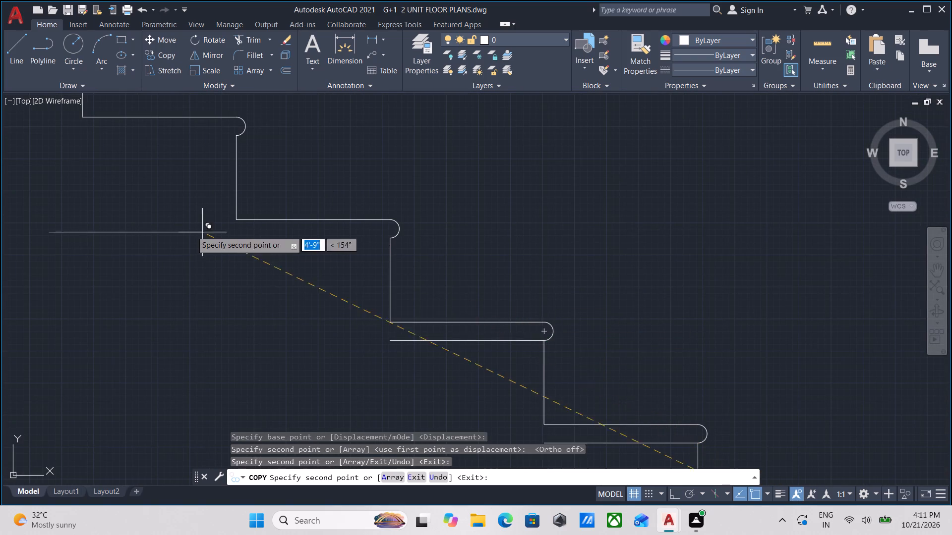
middle_click_drag(191, 231, 372, 340)
left_click(572, 349)
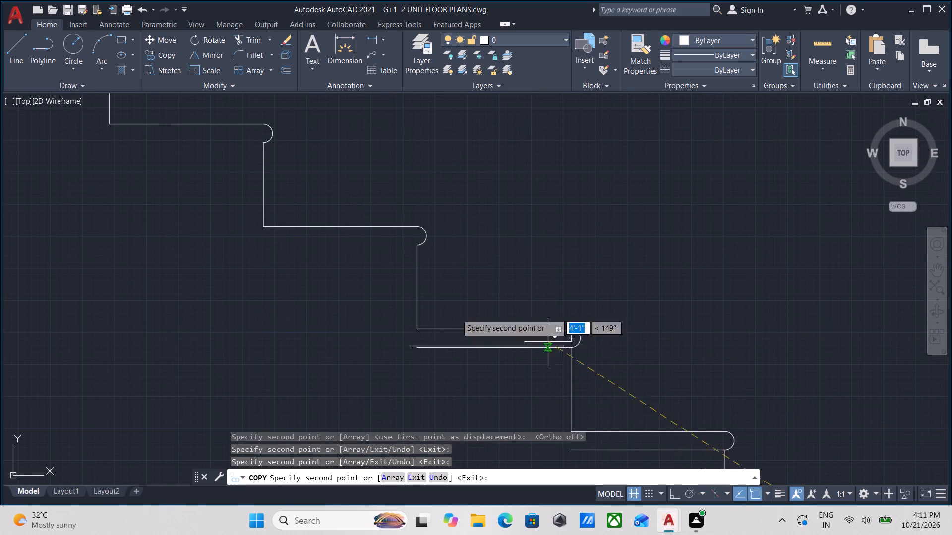
middle_click_drag(336, 265, 423, 343)
left_click(501, 322)
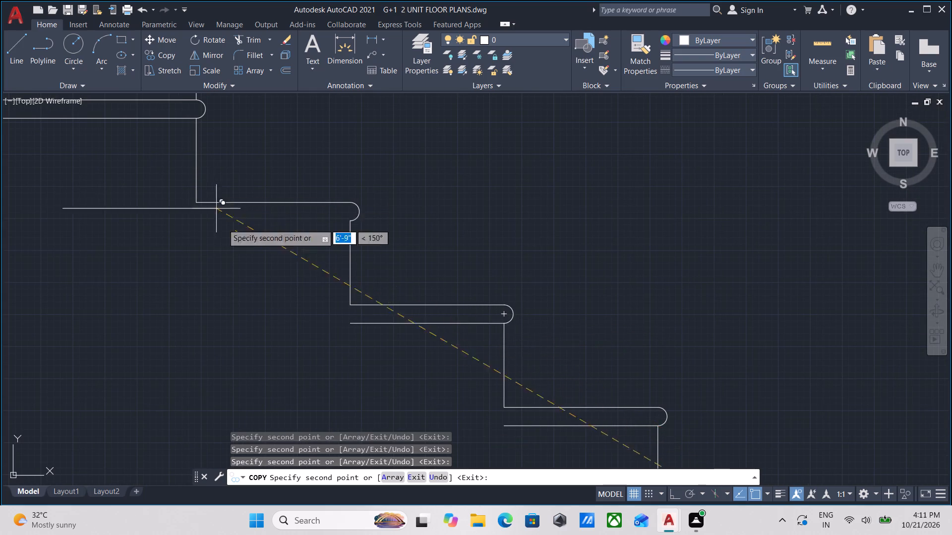
middle_click_drag(235, 249, 315, 312)
left_click(427, 282)
middle_click_drag(144, 189, 239, 297)
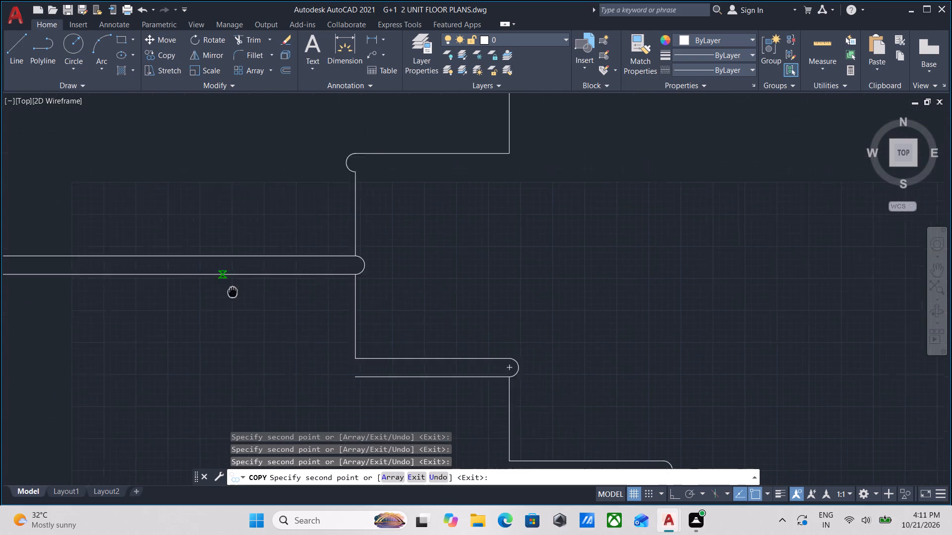
middle_click_drag(239, 297, 249, 299)
scroll(342, 264, "down", 2)
middle_click_drag(357, 266, 361, 287)
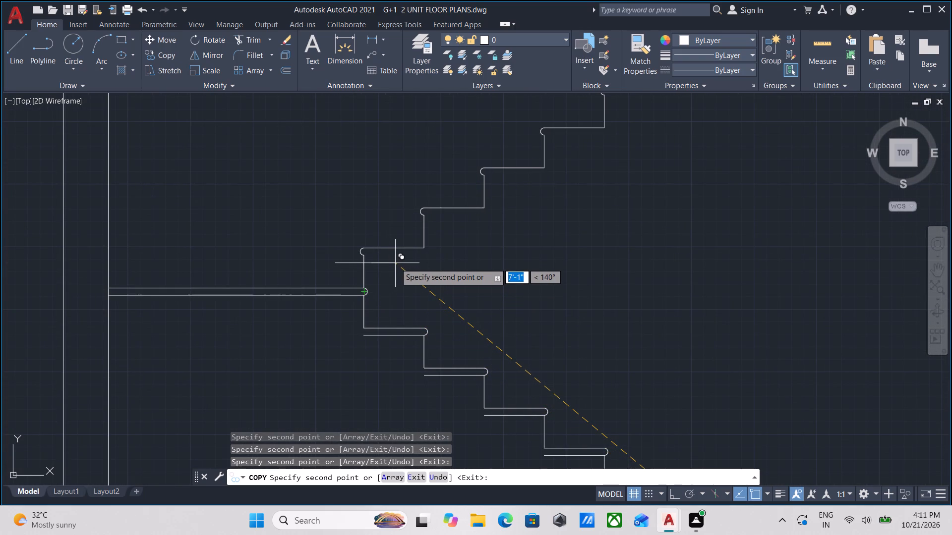
scroll(397, 265, "down", 1)
middle_click_drag(397, 265, 407, 301)
middle_click_drag(467, 297, 445, 245)
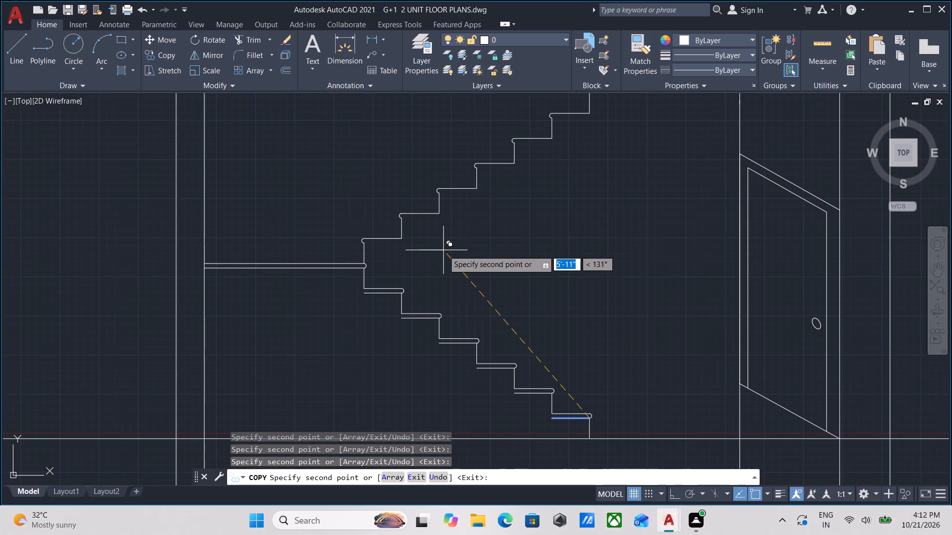
middle_click_drag(385, 282, 399, 333)
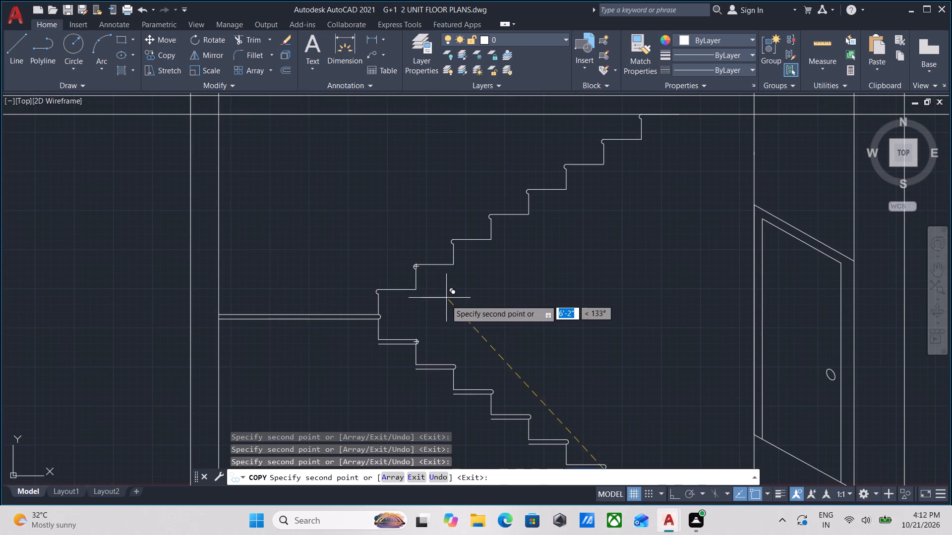
scroll(414, 317, "up", 2)
key("Escape")
Copy the thickness line under the lower flight's top tread to the nosing of the upper flight's first step.
middle_click_drag(344, 327, 368, 244)
left_click(393, 334)
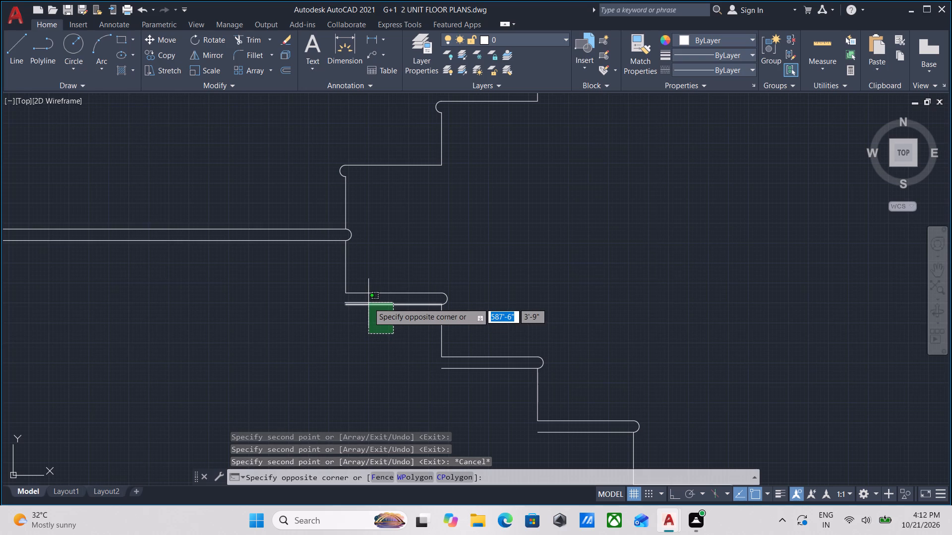
left_click(368, 303)
middle_click_drag(378, 309, 409, 346)
scroll(409, 346, "down", 1)
middle_click_drag(409, 346, 428, 335)
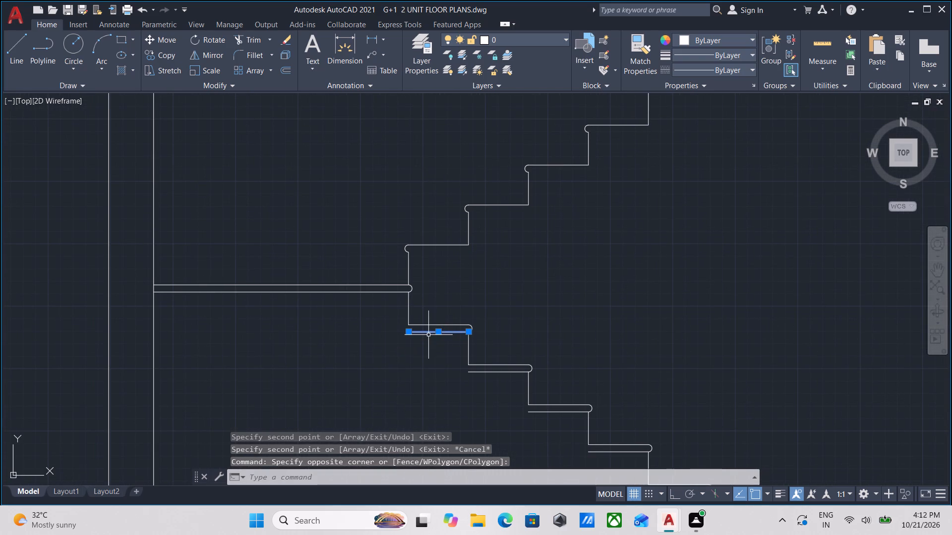
middle_click_drag(428, 335, 425, 369)
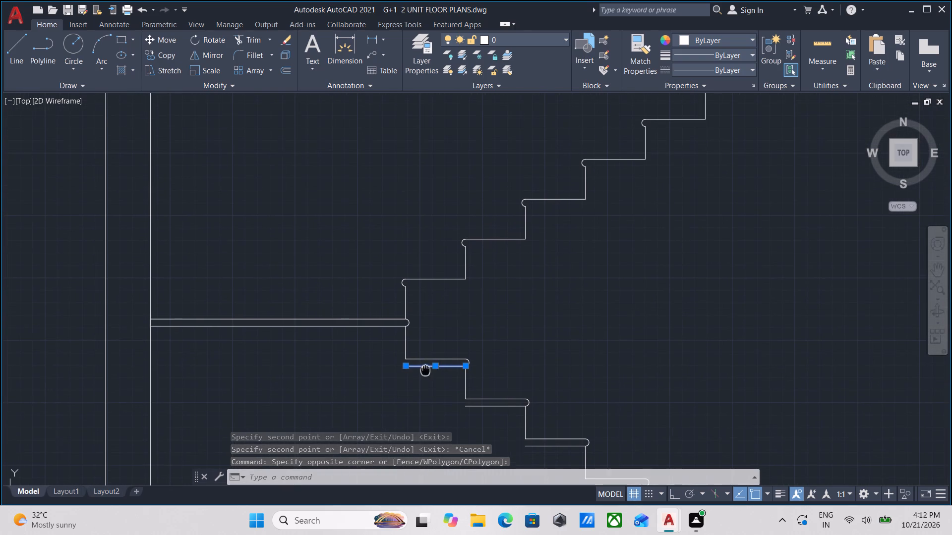
type("CO")
key("Return")
scroll(444, 368, "up", 1)
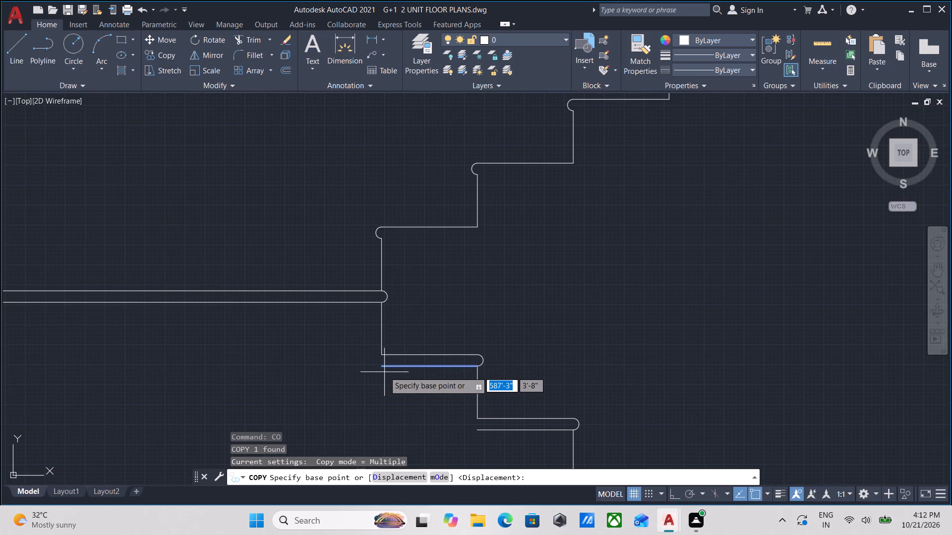
left_click(384, 370)
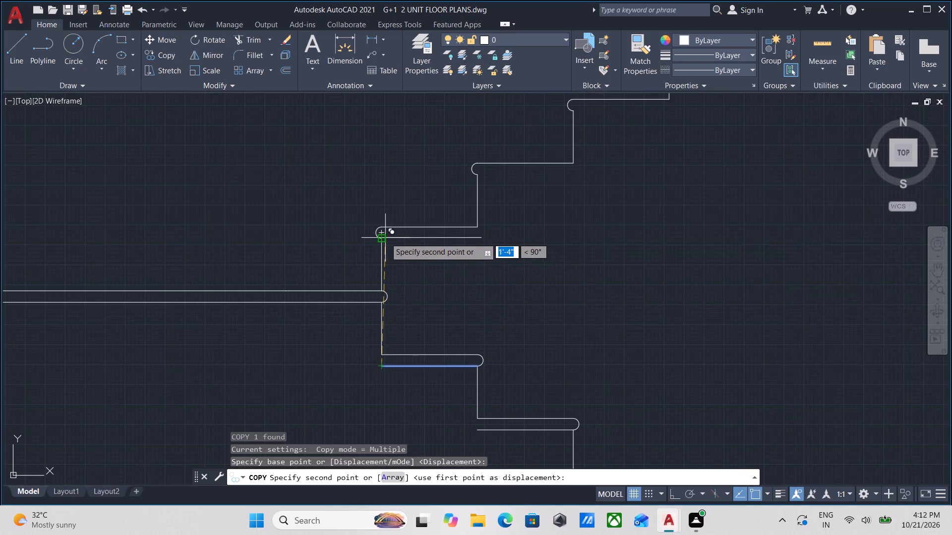
left_click(385, 238)
Place more copies at the upper flight's second-step nosing and at the foot of its third riser.
middle_click_drag(447, 251, 423, 324)
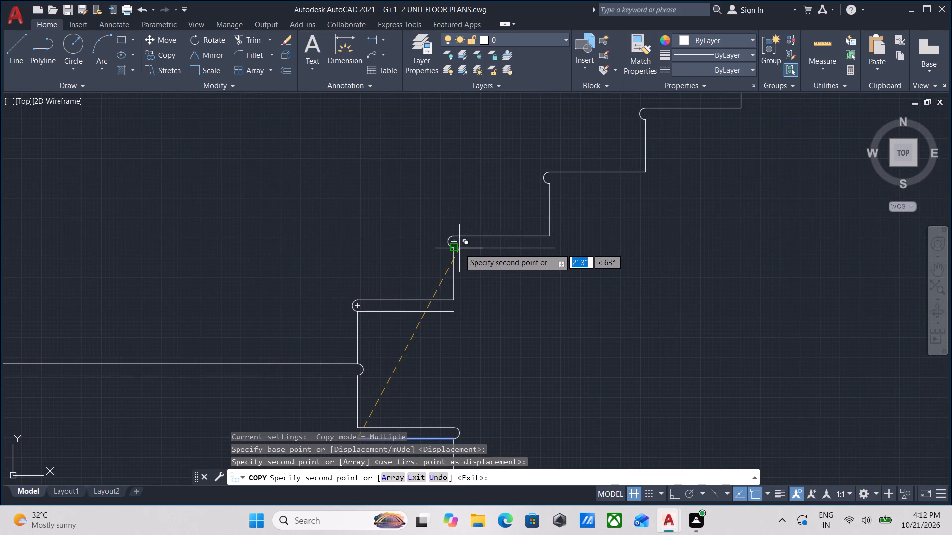
left_click(459, 248)
scroll(518, 296, "up", 1)
middle_click_drag(517, 302, 511, 347)
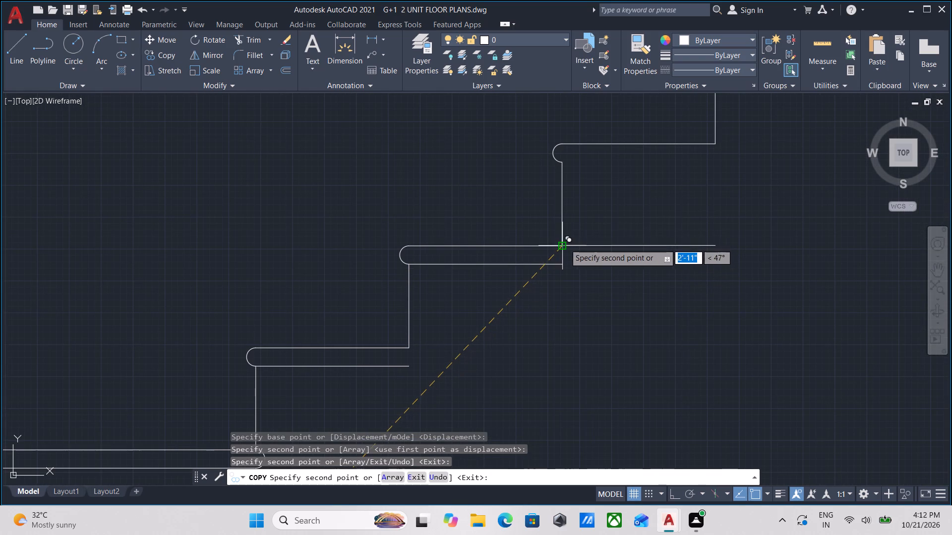
left_click(565, 244)
middle_click_drag(587, 216, 488, 391)
scroll(535, 330, "down", 2)
middle_click_drag(535, 330, 510, 307)
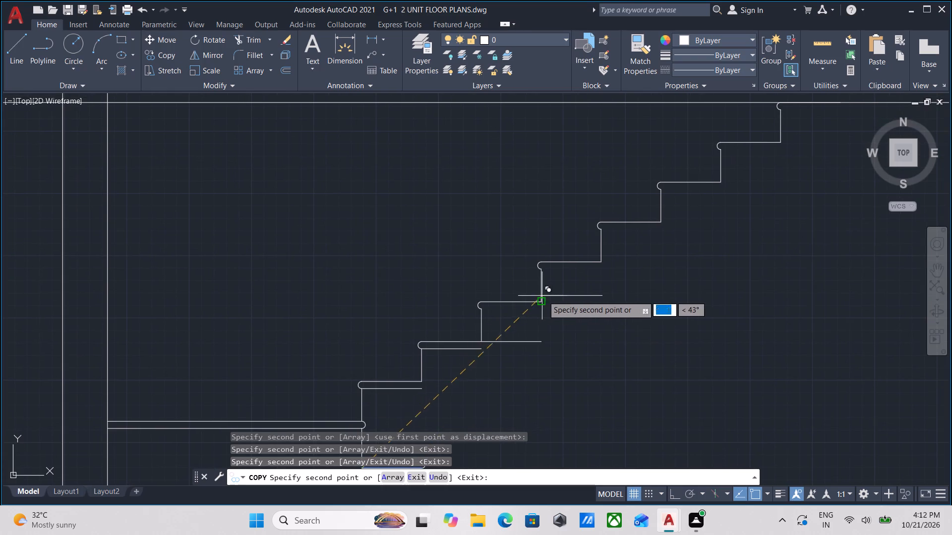
key("Escape")
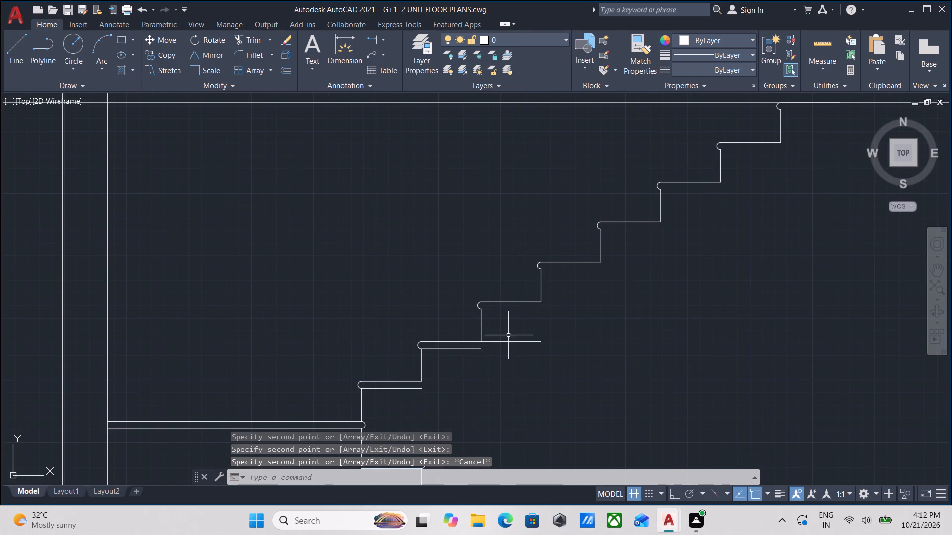
Move the thickness line at the foot of the upper flight's third riser up to the lower end of that step's nosing.
scroll(504, 358, "up", 1)
left_click(539, 352)
left_click(526, 319)
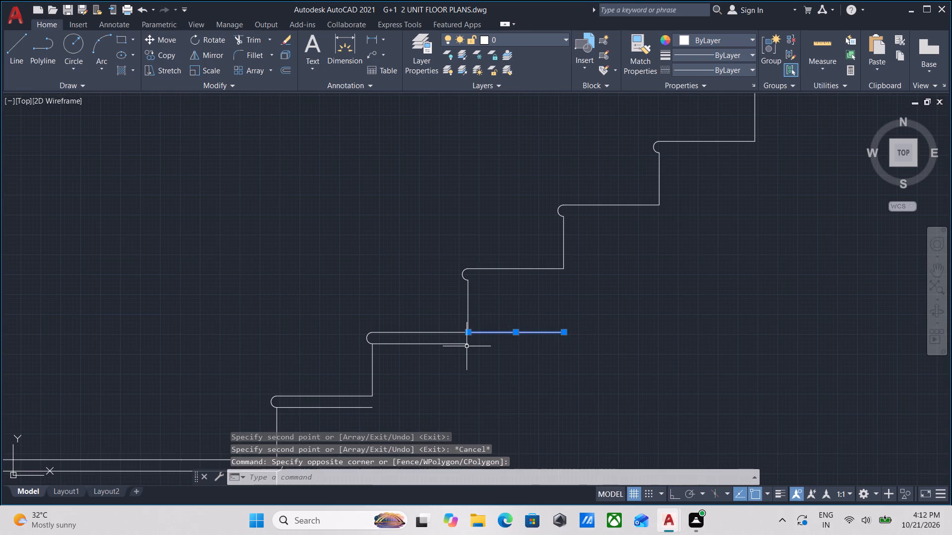
key("m")
key("Return")
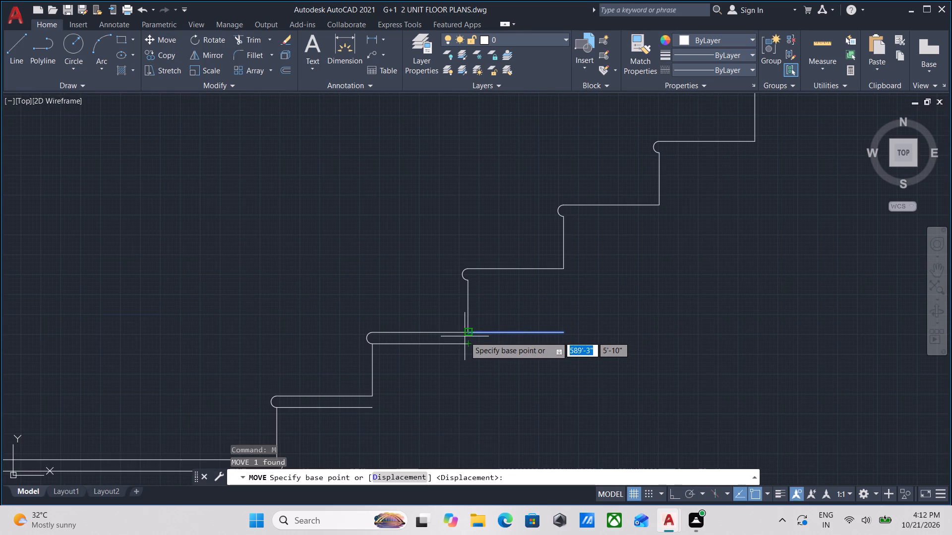
left_click(467, 331)
left_click(468, 281)
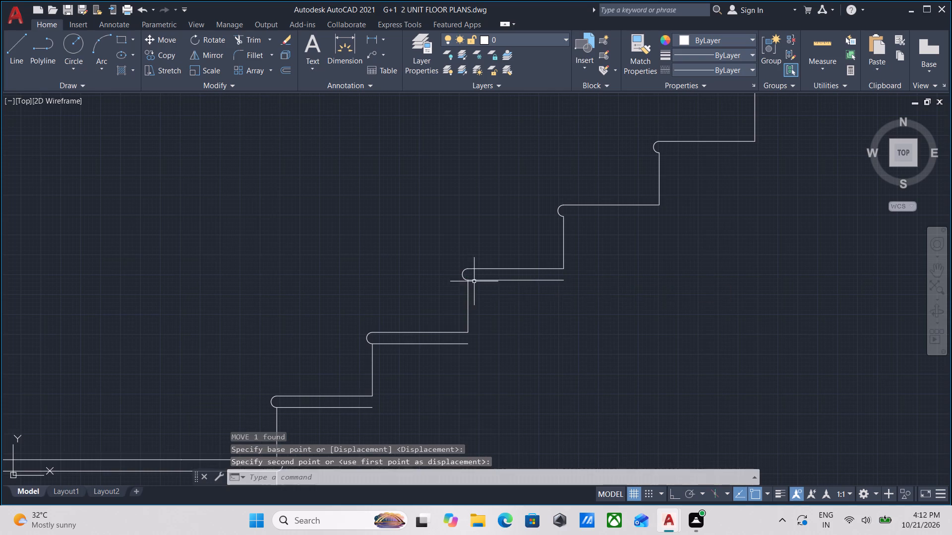
Copy the thickness line under the upper flight's third tread to the lower end of the fourth step's nosing.
middle_click_drag(475, 281, 431, 358)
left_click(468, 376)
left_click(456, 352)
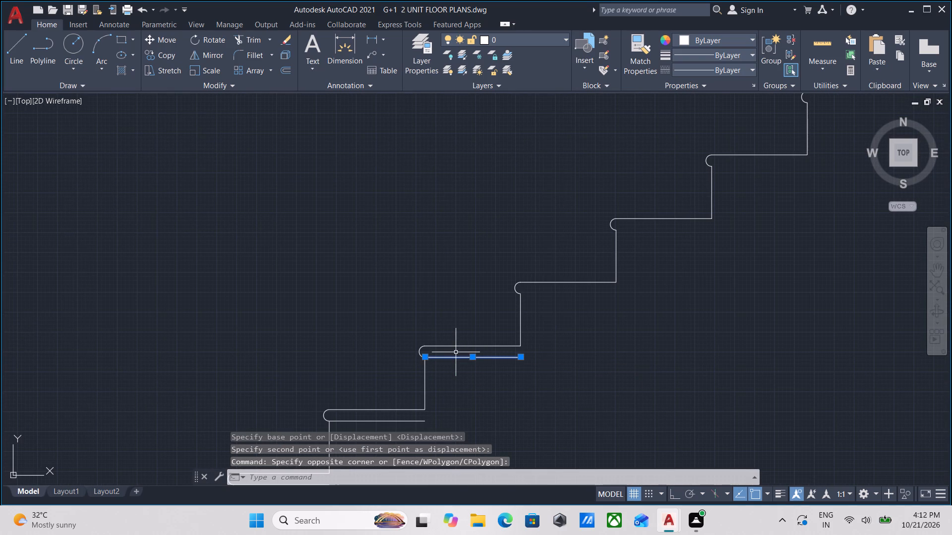
type("CO")
key("Return")
scroll(456, 352, "up", 1)
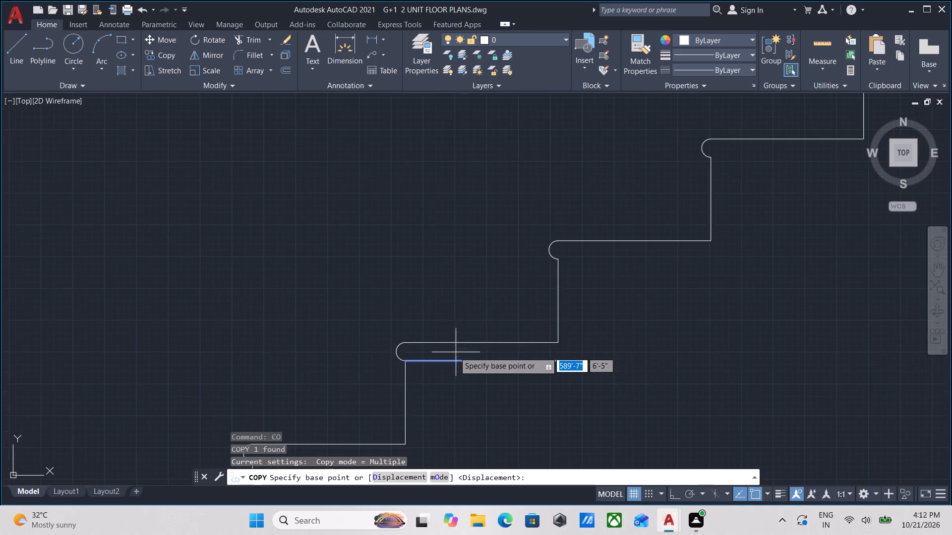
scroll(451, 351, "up", 1)
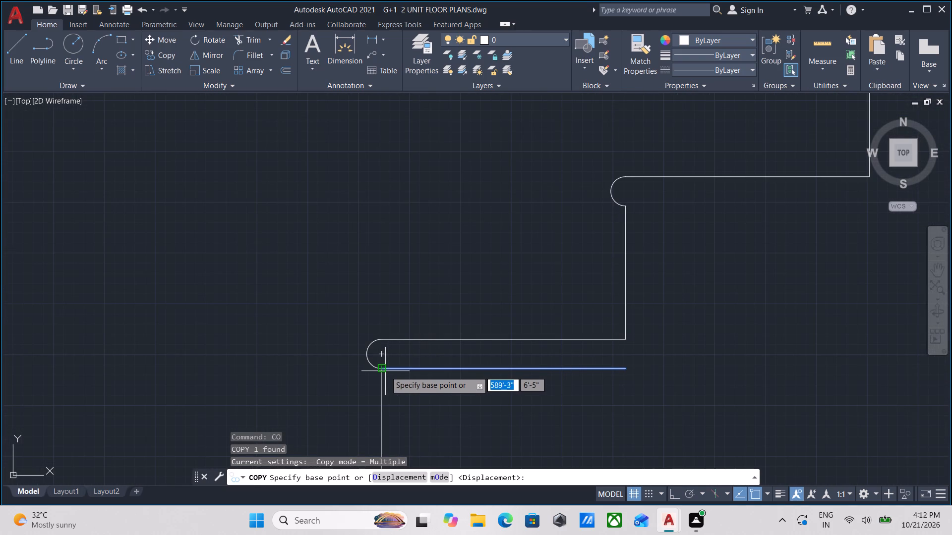
left_click(384, 365)
middle_click_drag(606, 351, 416, 432)
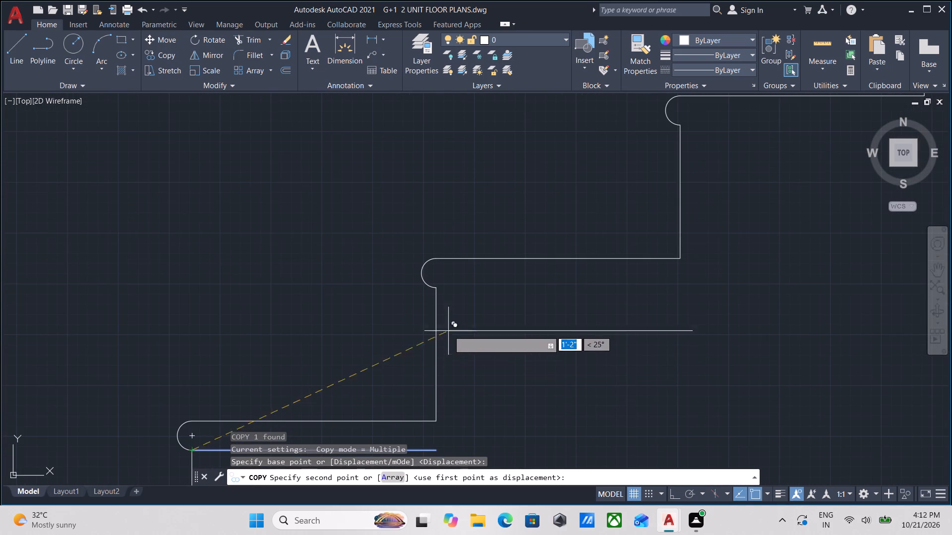
left_click(437, 289)
Place further copies of the thickness line at the nosings of the upper flight's fifth and sixth steps.
middle_click_drag(524, 325, 321, 443)
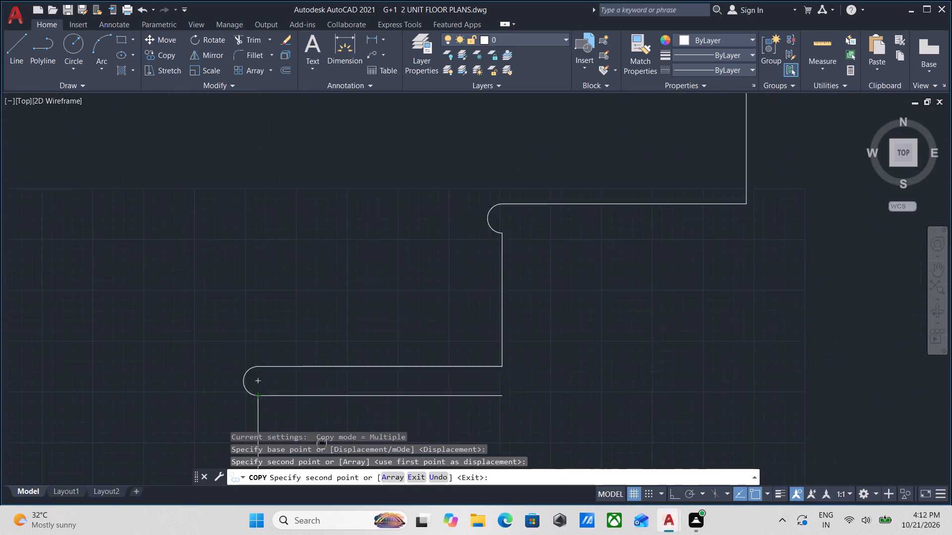
scroll(422, 345, "down", 1)
middle_click_drag(422, 345, 368, 405)
scroll(416, 354, "up", 2)
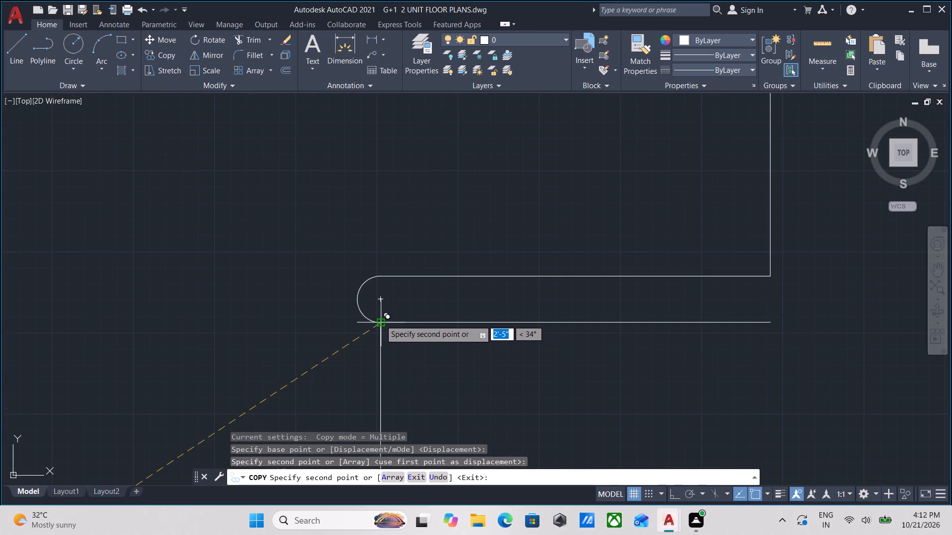
left_click(380, 321)
middle_click_drag(482, 304, 374, 406)
scroll(482, 304, "down", 1)
scroll(468, 349, "down", 1)
middle_click_drag(468, 349, 425, 390)
scroll(496, 346, "up", 2)
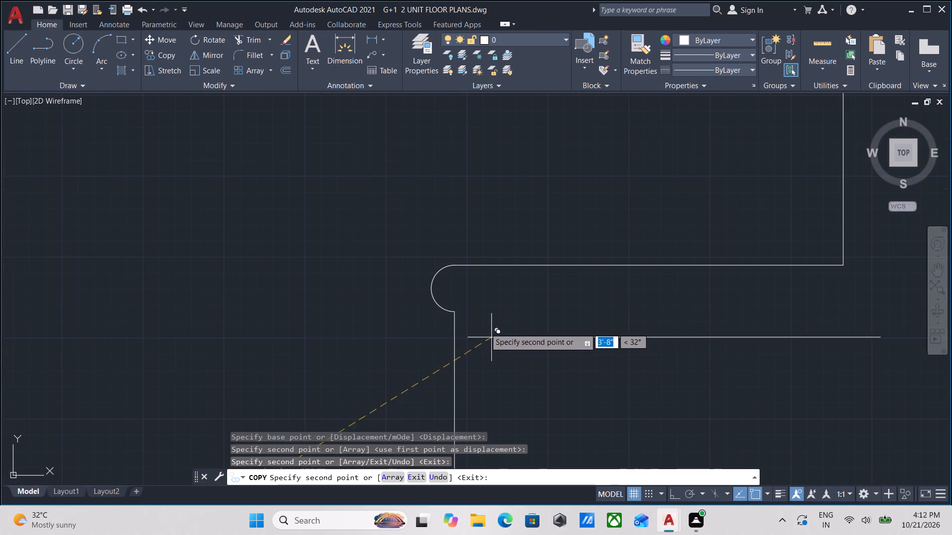
left_click(456, 311)
Place the last copies of the thickness line at the nosings of the upper flight's seventh and top steps.
scroll(537, 312, "down", 2)
middle_click_drag(535, 316, 336, 405)
middle_click_drag(393, 381, 354, 412)
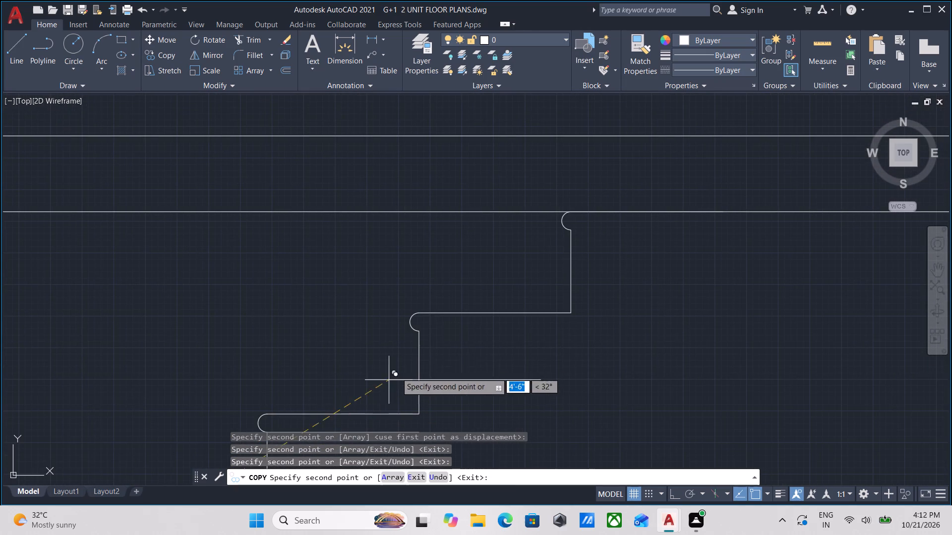
left_click(420, 332)
middle_click_drag(492, 373, 406, 450)
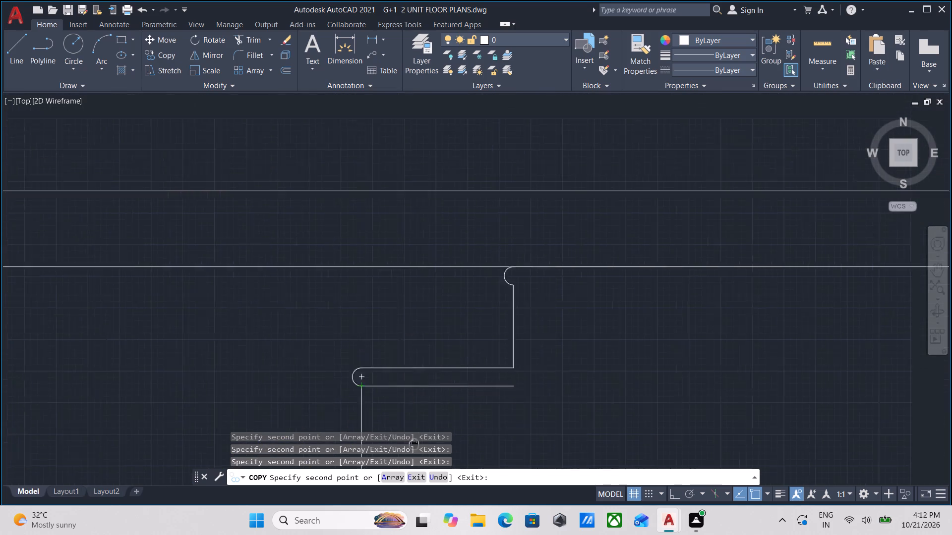
middle_click_drag(406, 450, 401, 453)
left_click(478, 312)
scroll(583, 359, "down", 1)
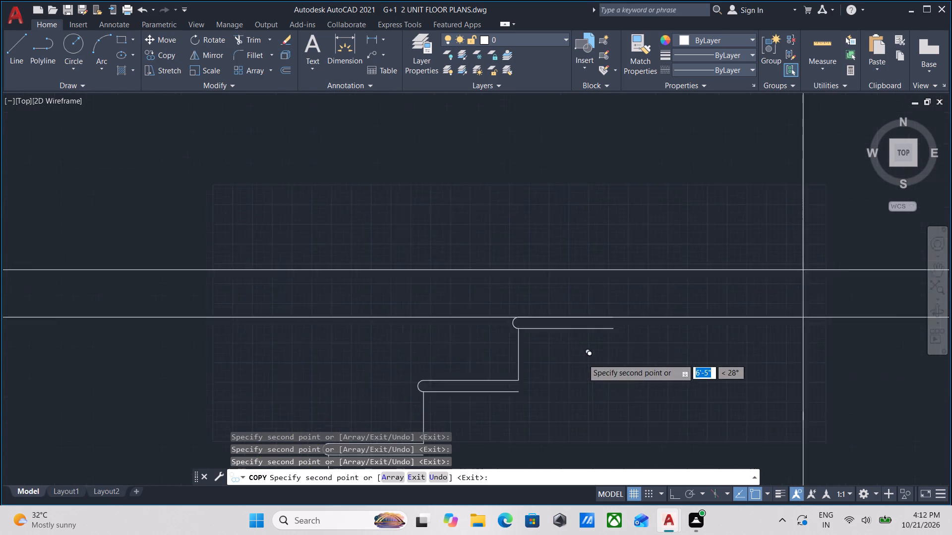
scroll(583, 359, "down", 1)
middle_click_drag(583, 359, 519, 286)
scroll(518, 285, "down", 2)
middle_click_drag(518, 285, 547, 258)
middle_click_drag(532, 271, 538, 243)
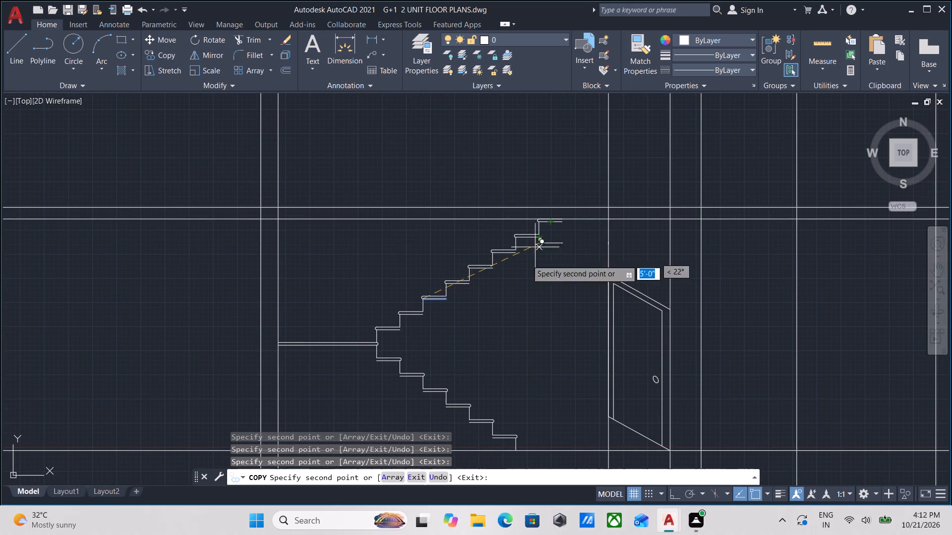
key("Escape")
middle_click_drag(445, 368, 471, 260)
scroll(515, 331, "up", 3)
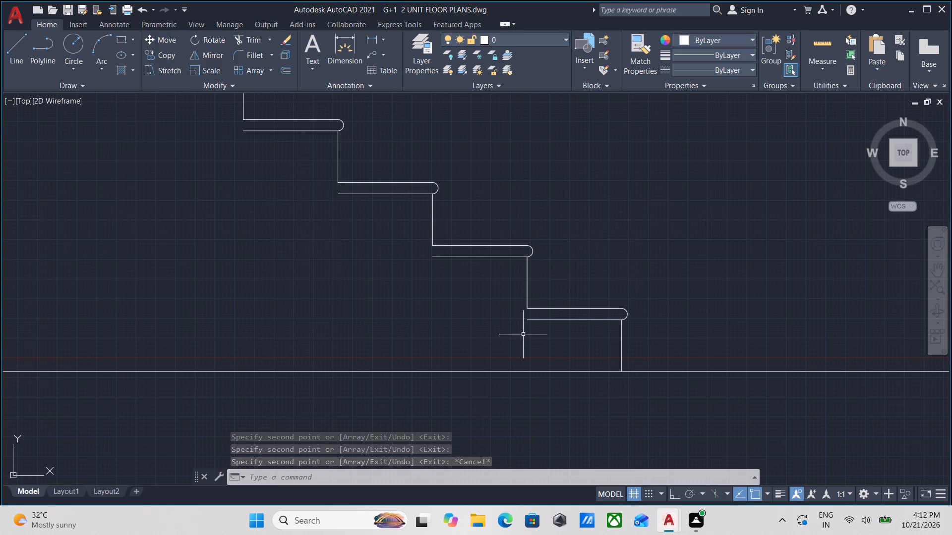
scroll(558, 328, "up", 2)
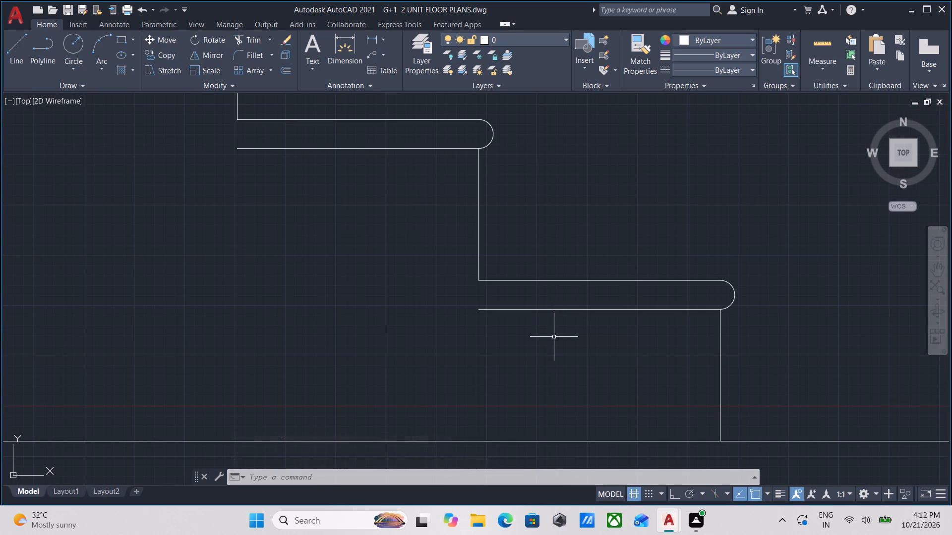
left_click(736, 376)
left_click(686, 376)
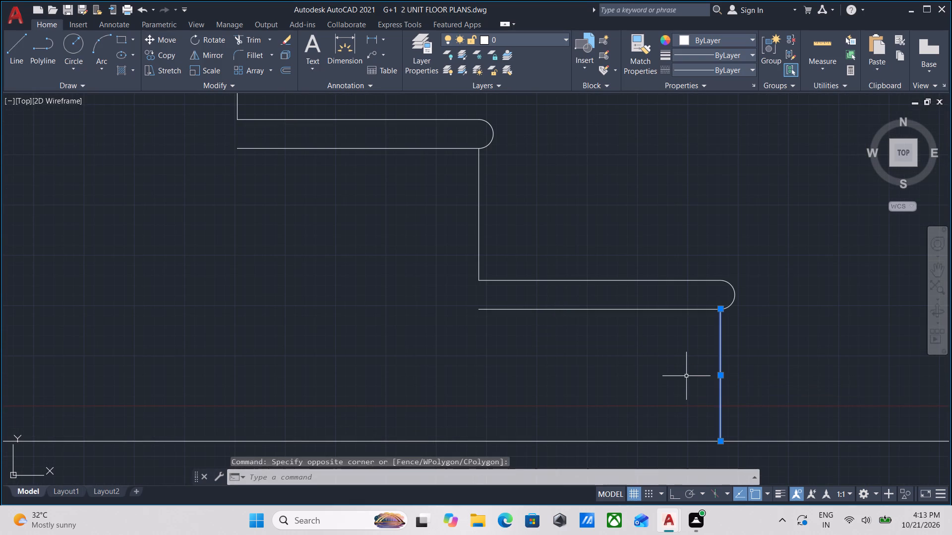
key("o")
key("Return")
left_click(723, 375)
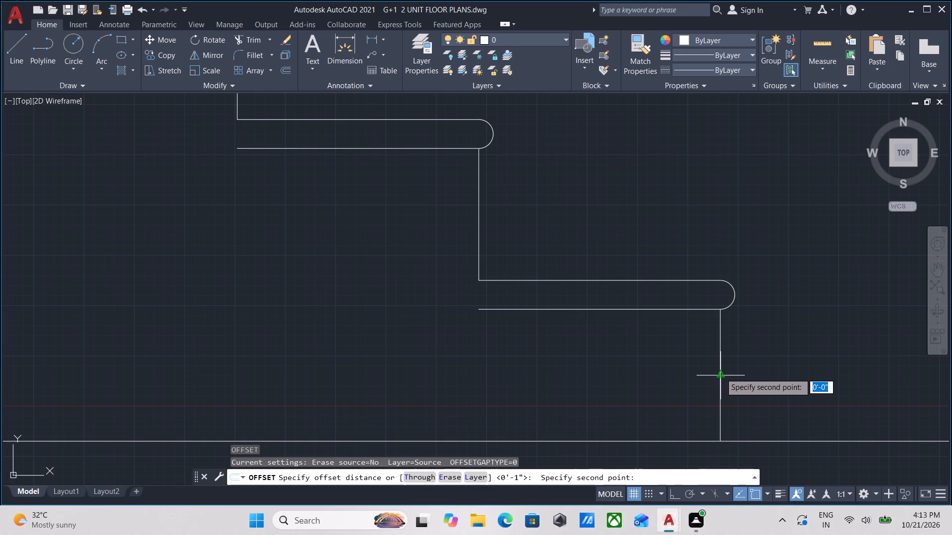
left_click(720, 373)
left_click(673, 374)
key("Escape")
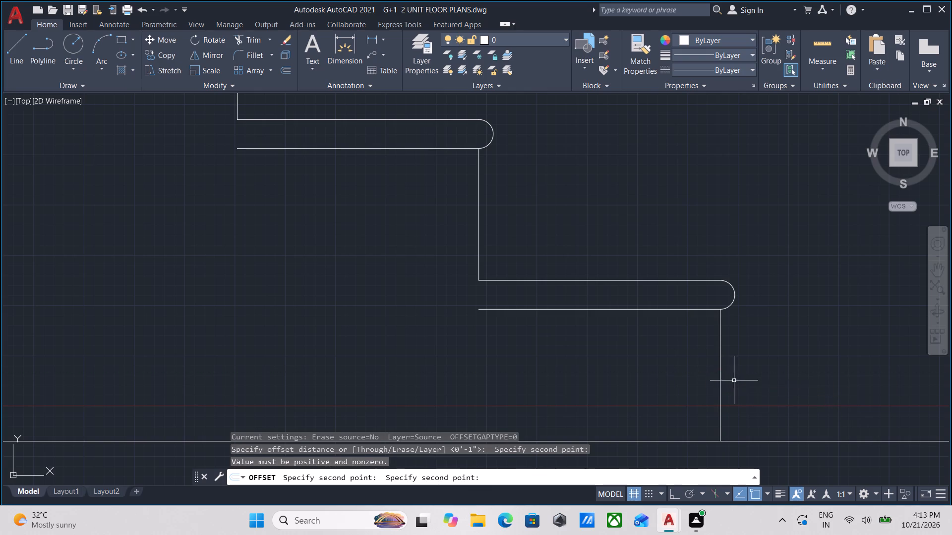
Offset the lower flight's bottom riser line 1" inward, under the tread, to give the riser its thickness.
left_click_drag(746, 392, 734, 387)
left_click(686, 359)
key("o")
key("Return")
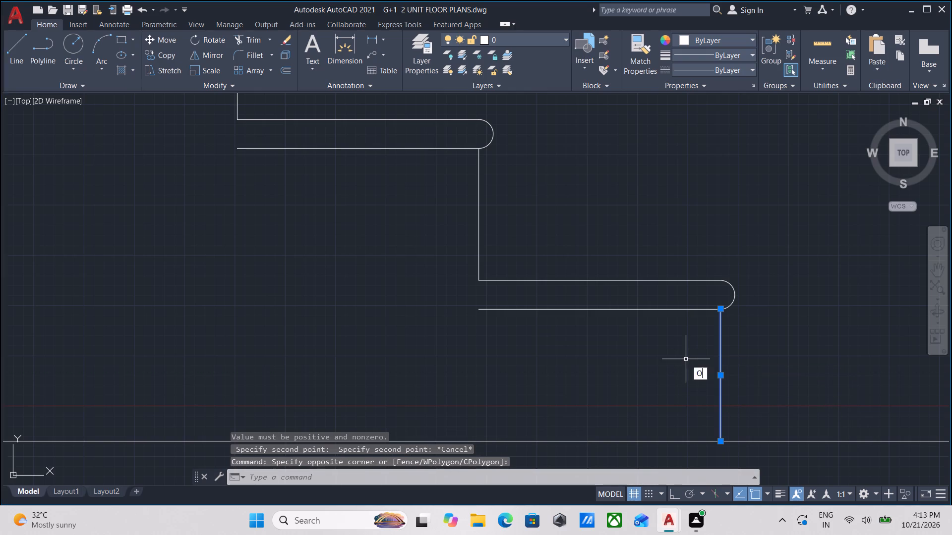
left_click(718, 376)
left_click(681, 384)
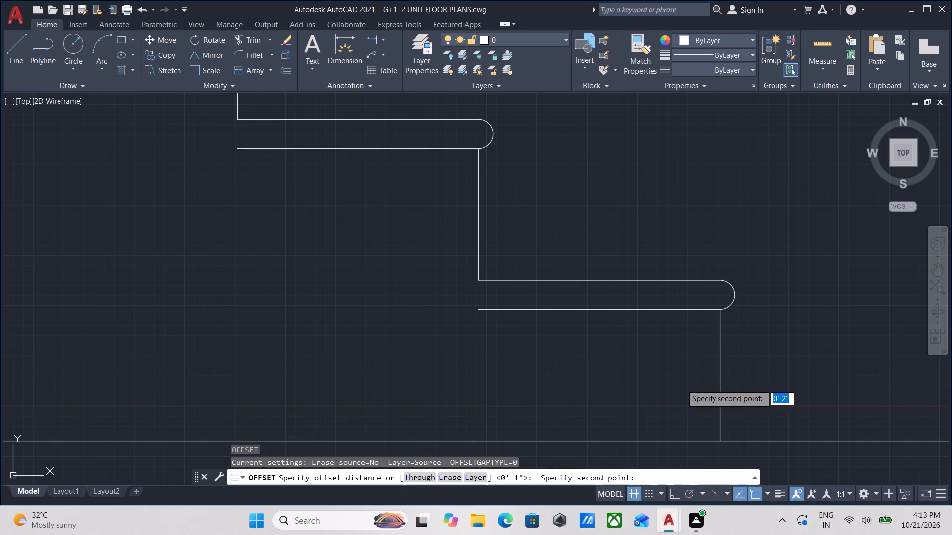
key("1")
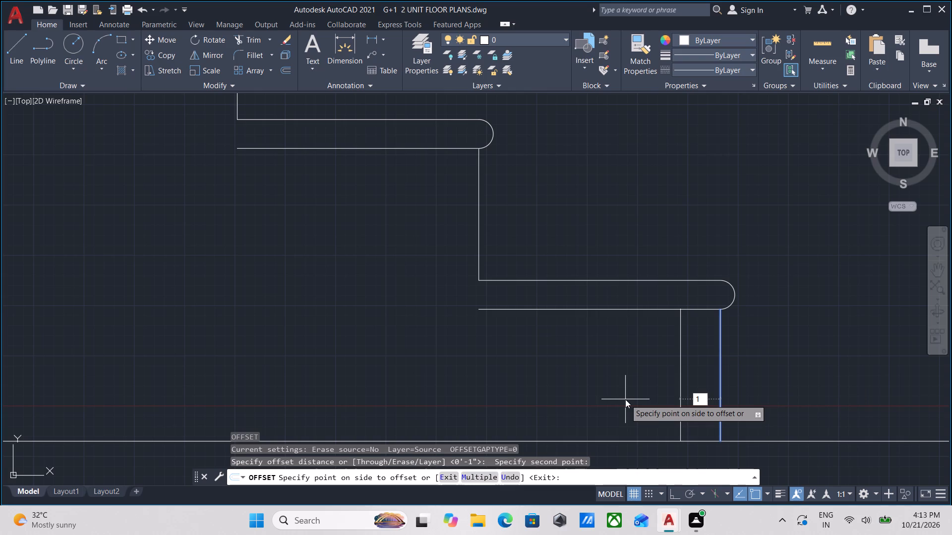
key("shift+quotedbl")
key("Return")
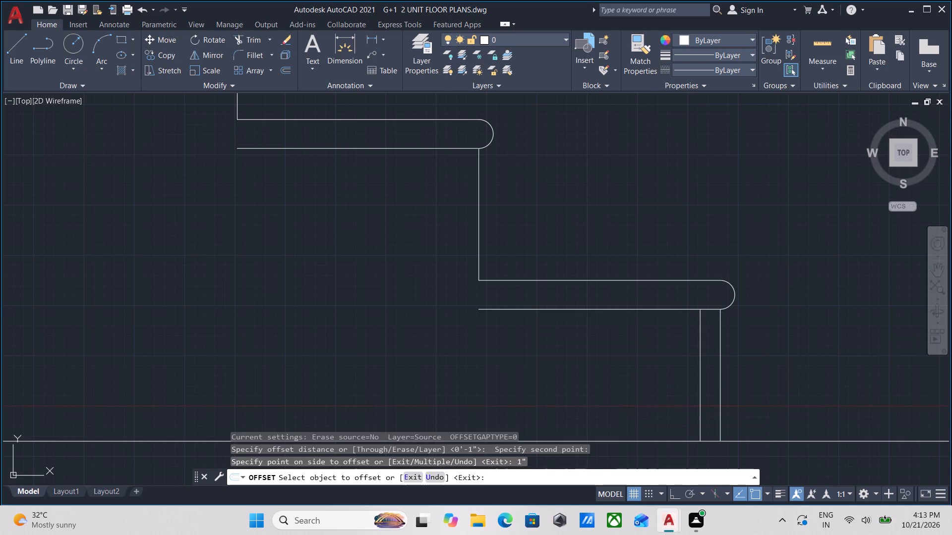
key("Escape")
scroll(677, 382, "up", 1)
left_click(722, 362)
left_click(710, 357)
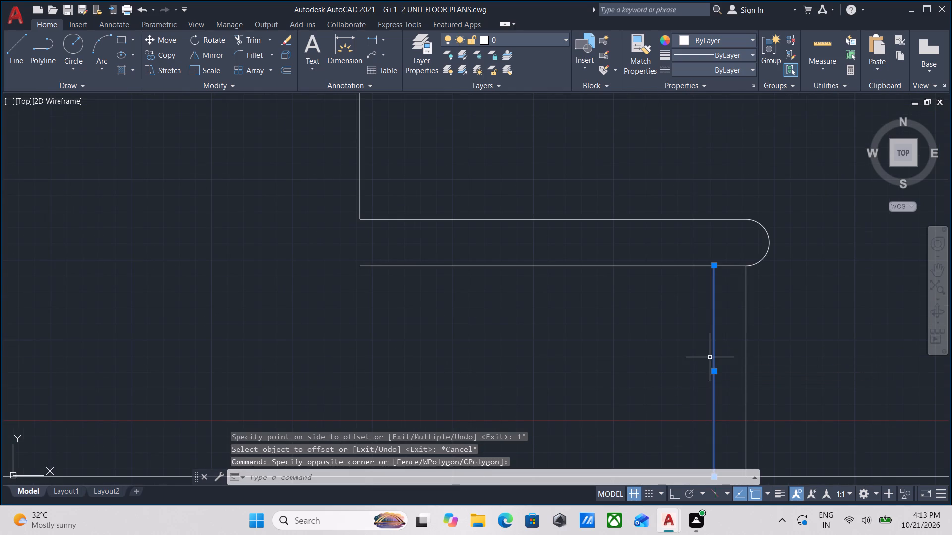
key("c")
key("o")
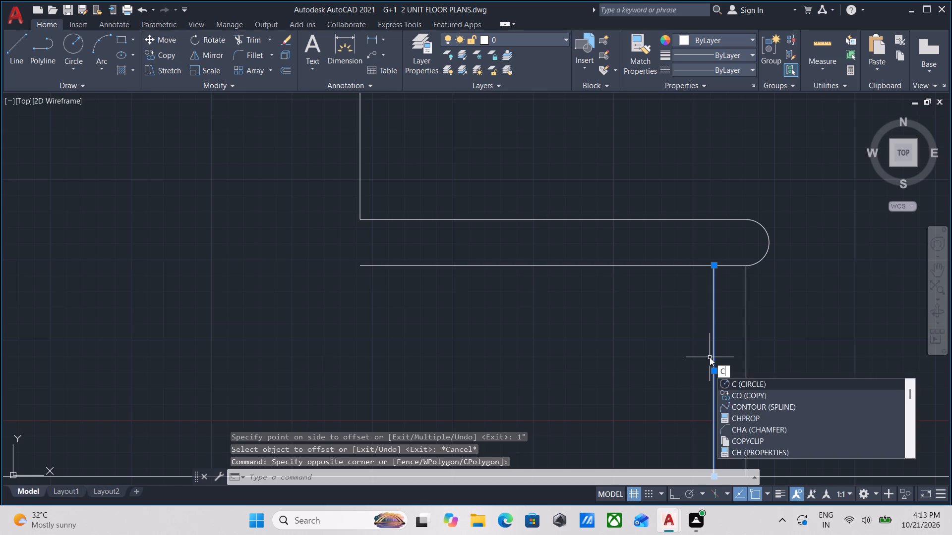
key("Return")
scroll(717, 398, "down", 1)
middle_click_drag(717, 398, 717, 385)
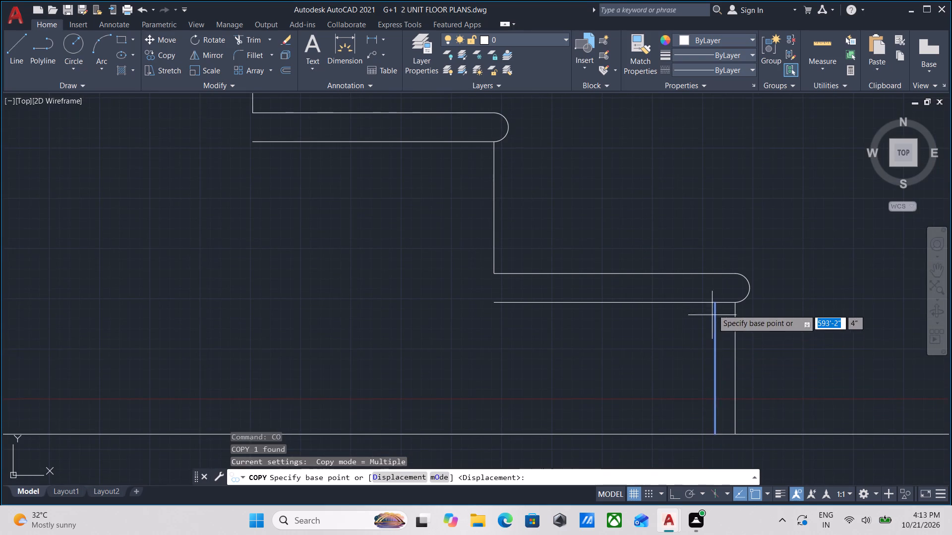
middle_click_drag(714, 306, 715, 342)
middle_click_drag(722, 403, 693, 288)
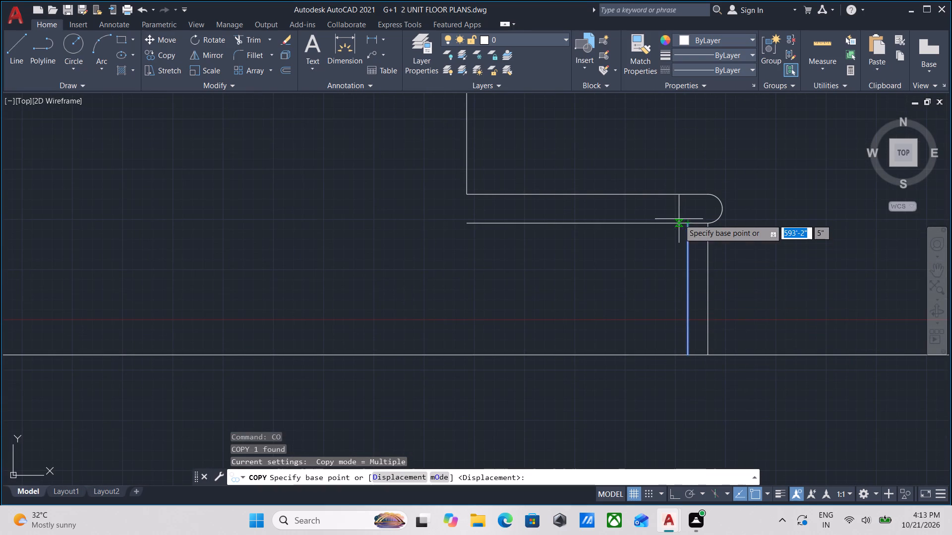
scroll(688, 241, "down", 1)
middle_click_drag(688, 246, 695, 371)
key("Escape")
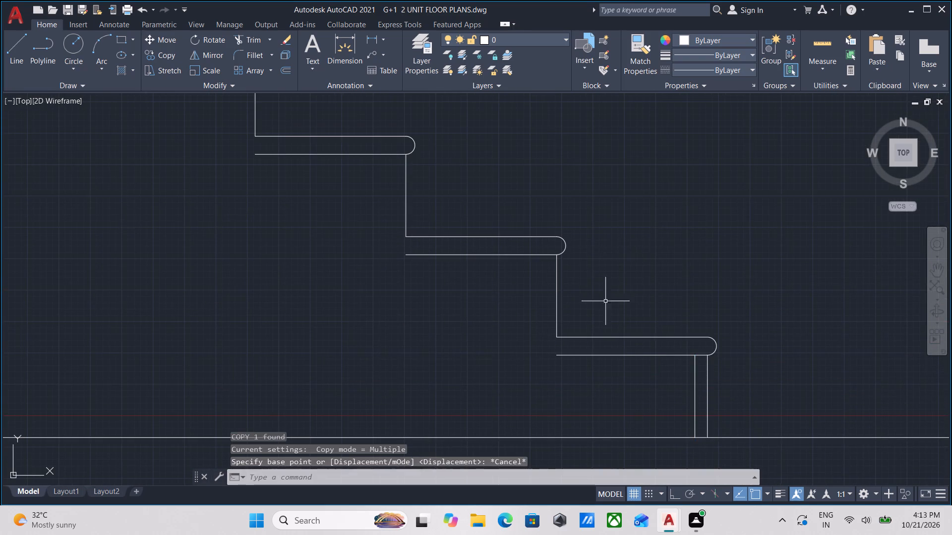
Check the thickness of the lower flight's bottom tread with a vertical linear dimension, without placing it.
middle_click_drag(582, 292, 630, 302)
scroll(628, 302, "down", 1)
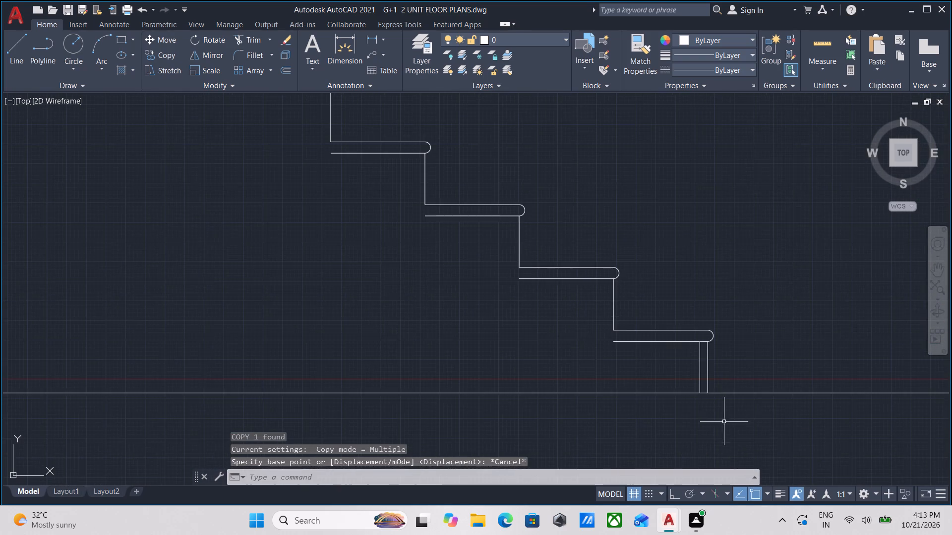
scroll(715, 412, "up", 1)
middle_click_drag(656, 327, 657, 338)
type("DLI")
key("Return")
scroll(646, 293, "up", 2)
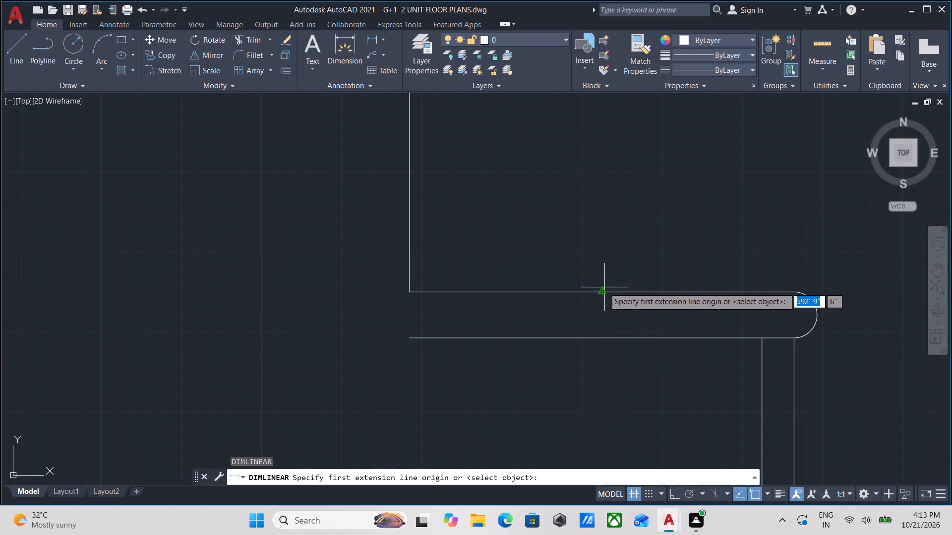
left_click(603, 291)
left_click(602, 337)
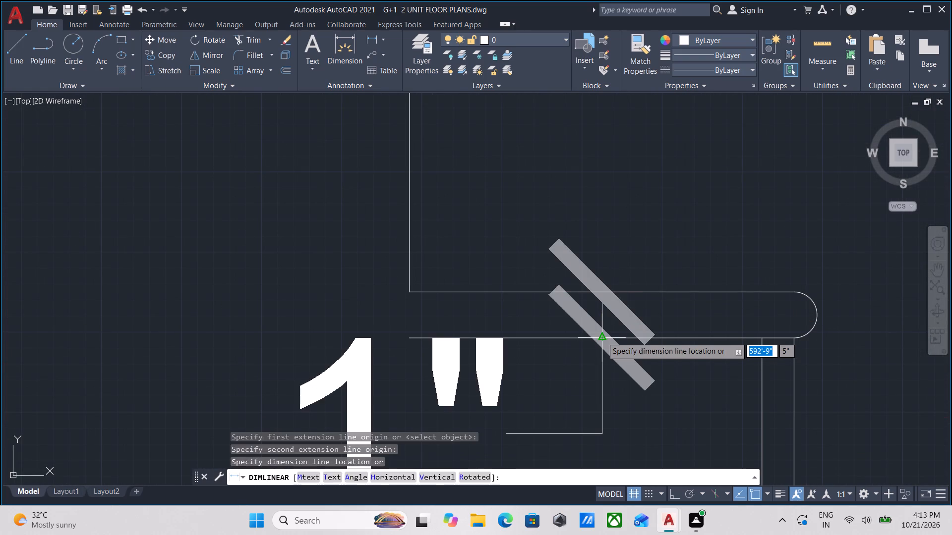
scroll(602, 336, "down", 2)
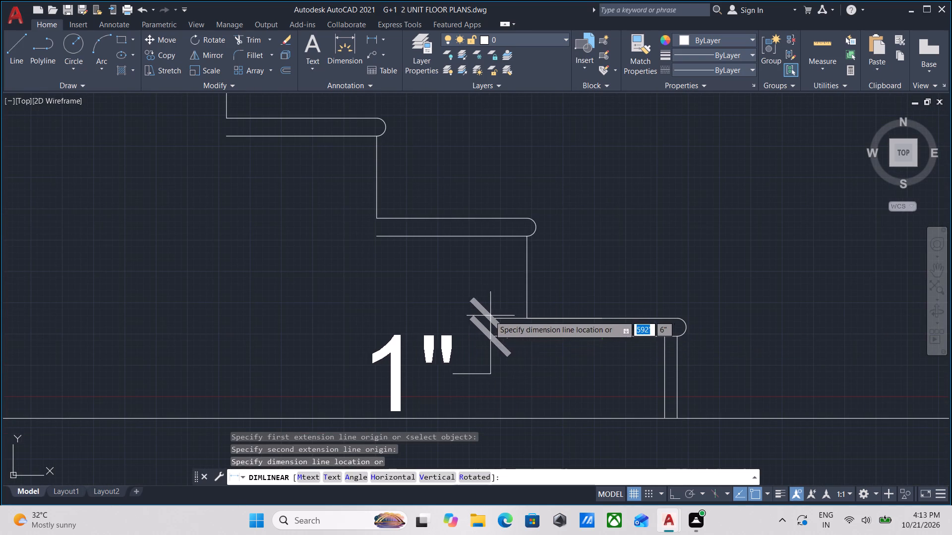
scroll(429, 333, "up", 1)
scroll(403, 309, "down", 1)
middle_click_drag(410, 318, 422, 334)
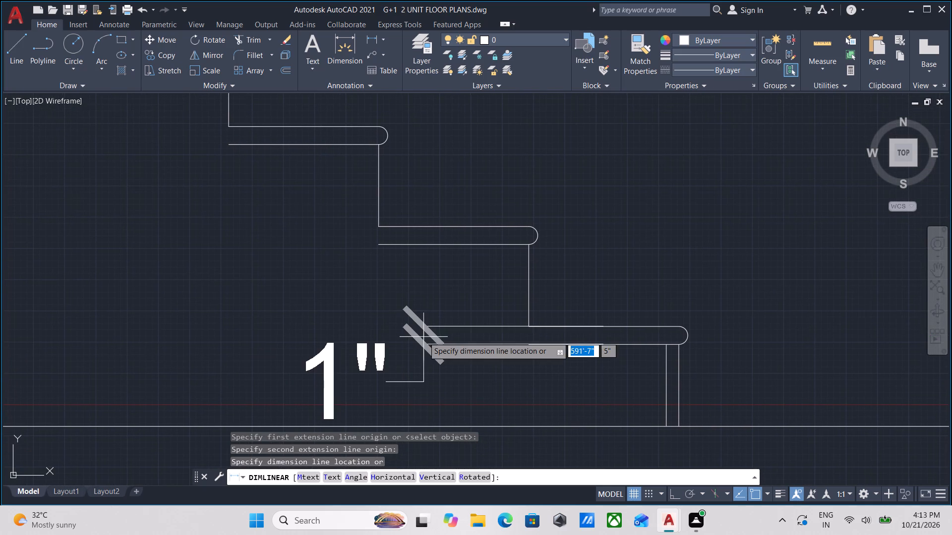
key("Escape")
Set the drawing units' length precision to 0'-0.0".
middle_click_drag(423, 337, 446, 381)
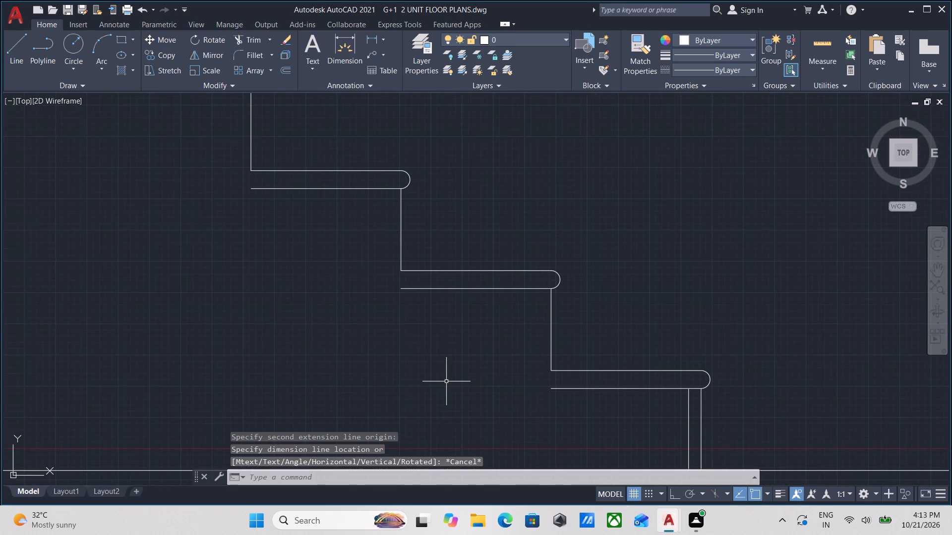
type("UN")
key("Return")
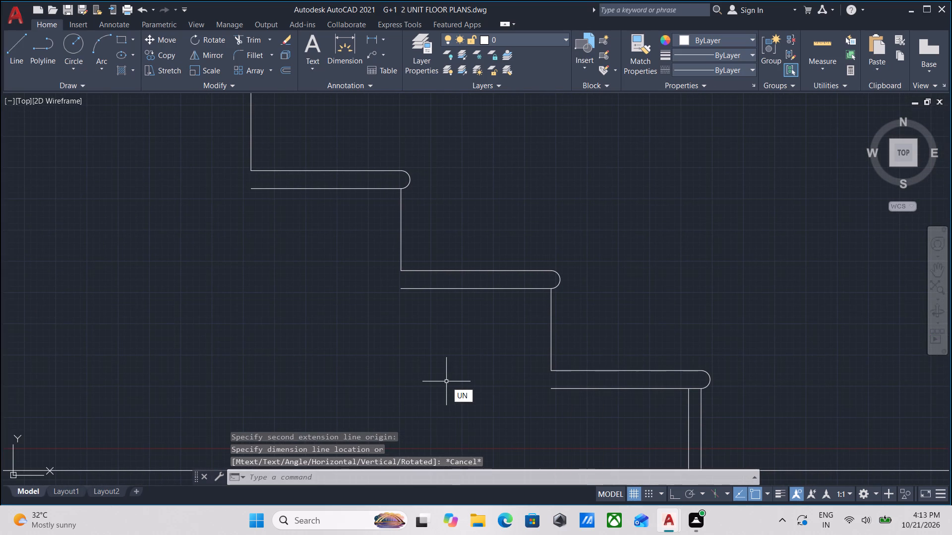
left_click(446, 198)
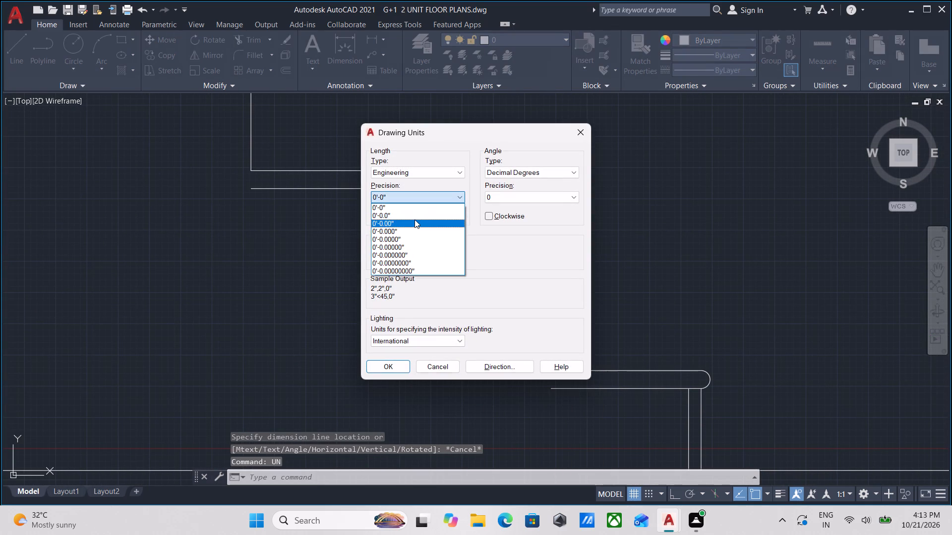
left_click(410, 216)
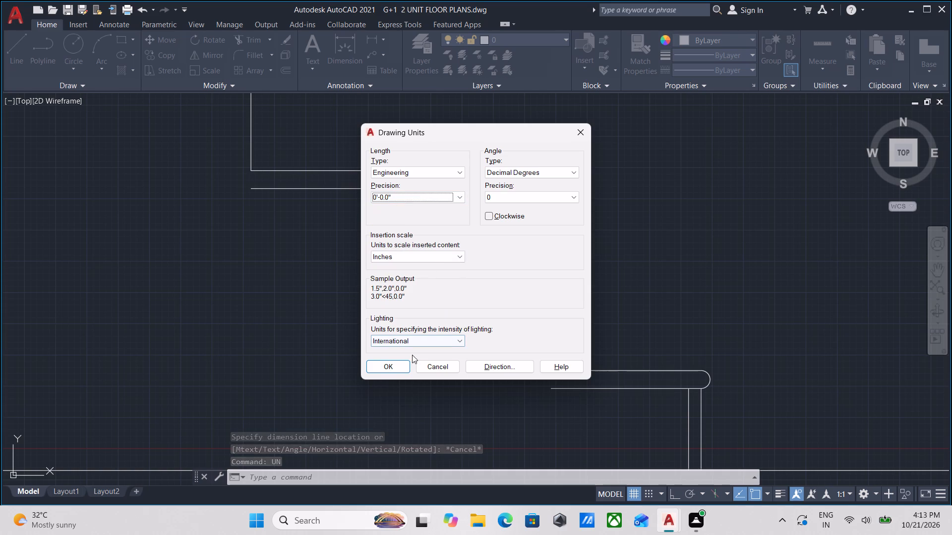
left_click(397, 366)
scroll(567, 362, "up", 1)
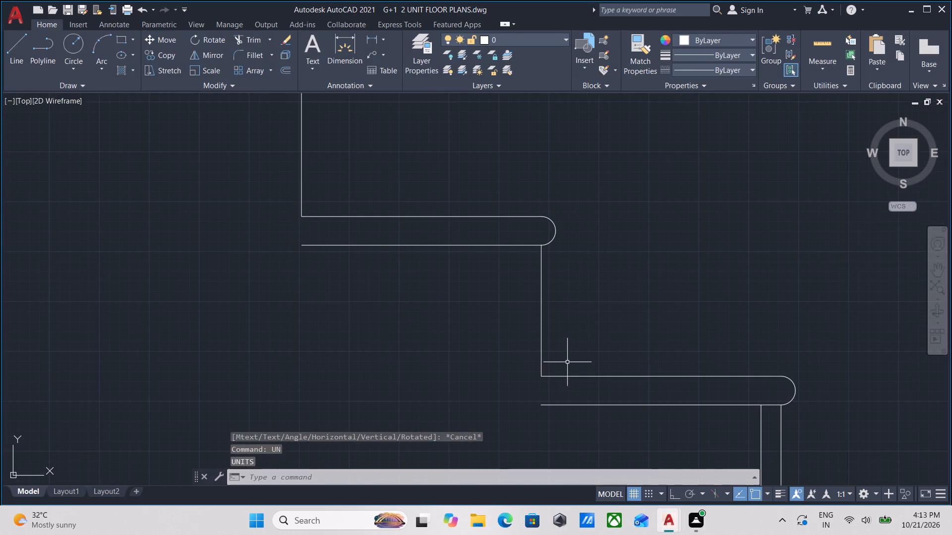
Check the thickness of the lower flight's bottom tread with a vertical linear dimension, without placing it.
key("d")
key("l")
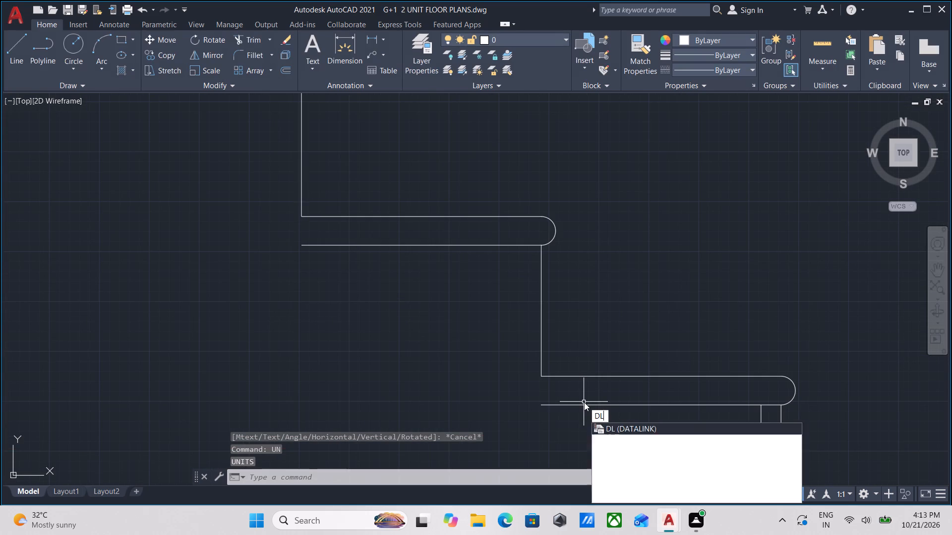
key("i")
key("Return")
left_click(604, 379)
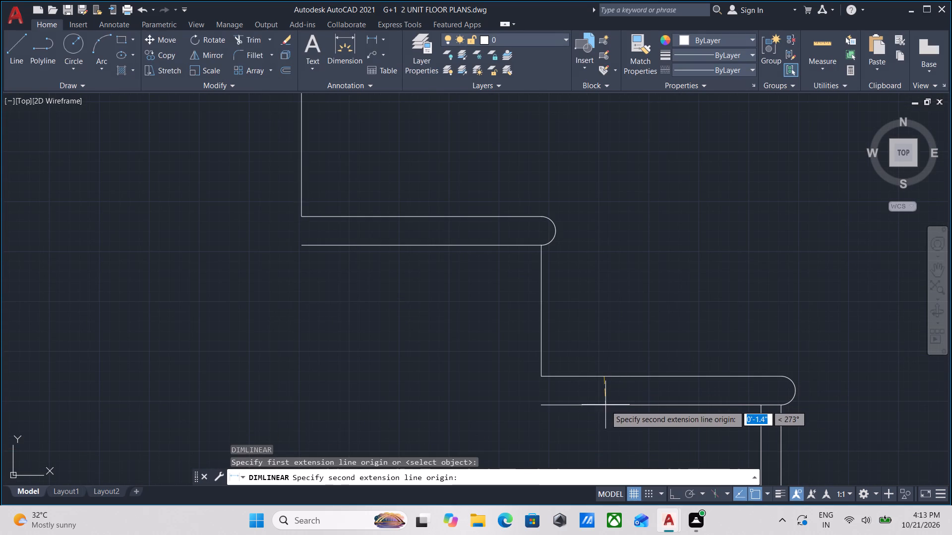
left_click(605, 407)
scroll(605, 403, "down", 2)
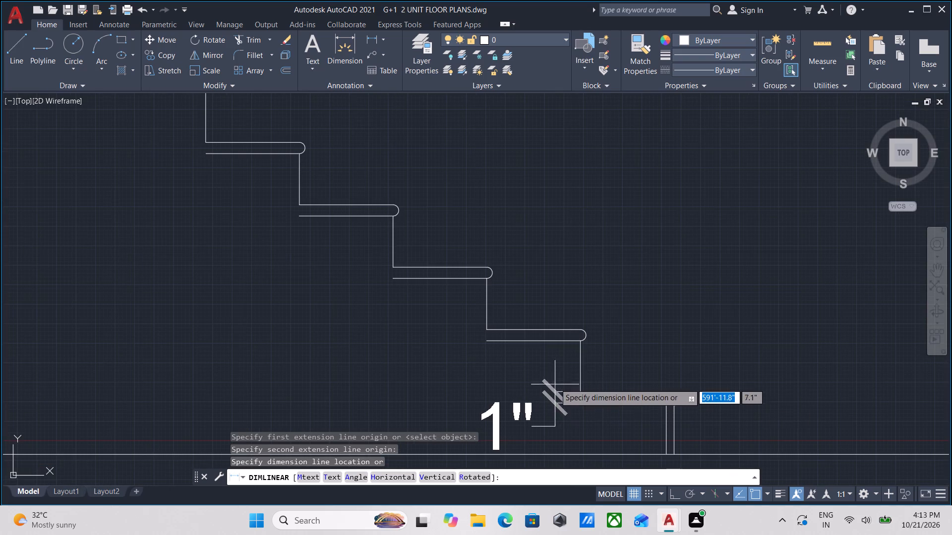
scroll(405, 348, "down", 2)
middle_click_drag(407, 348, 476, 353)
scroll(548, 379, "up", 2)
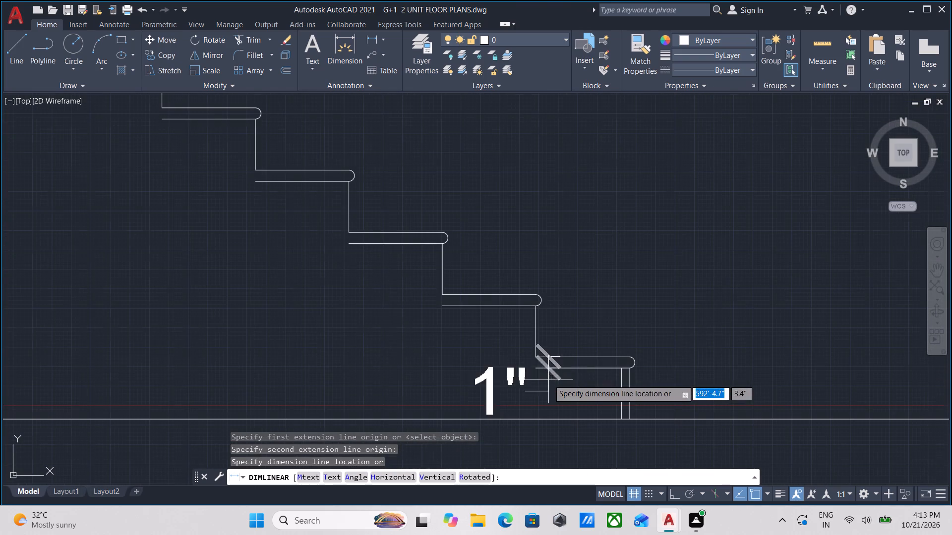
key("Escape")
scroll(539, 363, "up", 2)
key("u")
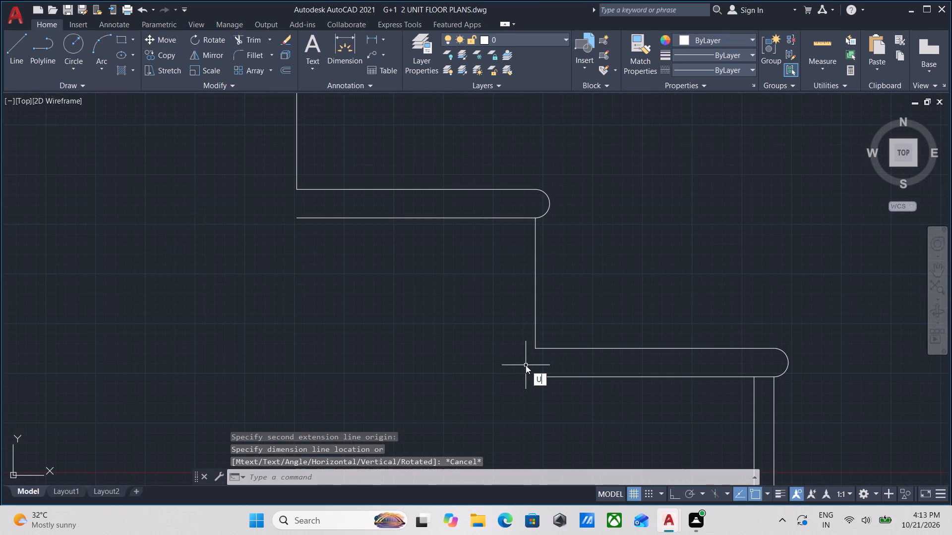
key("Escape")
Measure the thickness of the lower flight's bottom tread with the quick measuring tool.
scroll(624, 371, "up", 1)
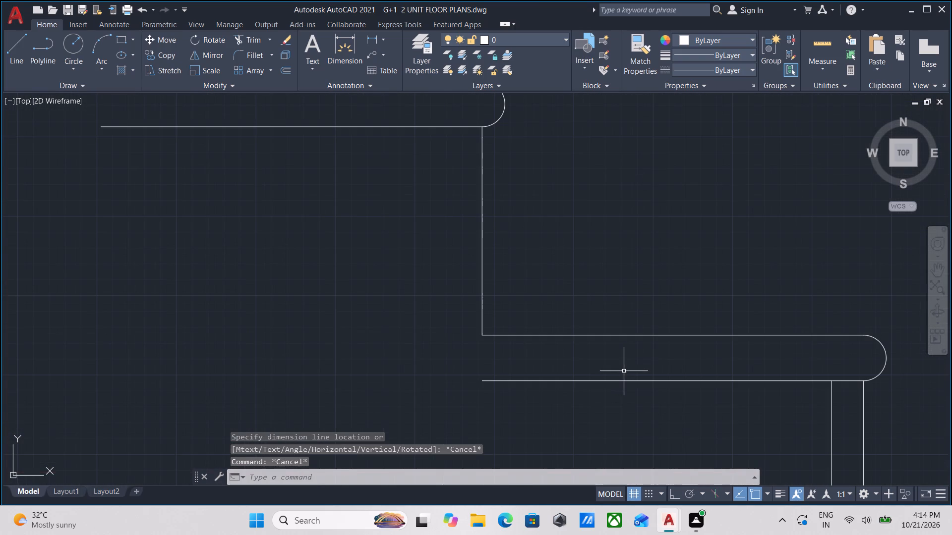
key("m")
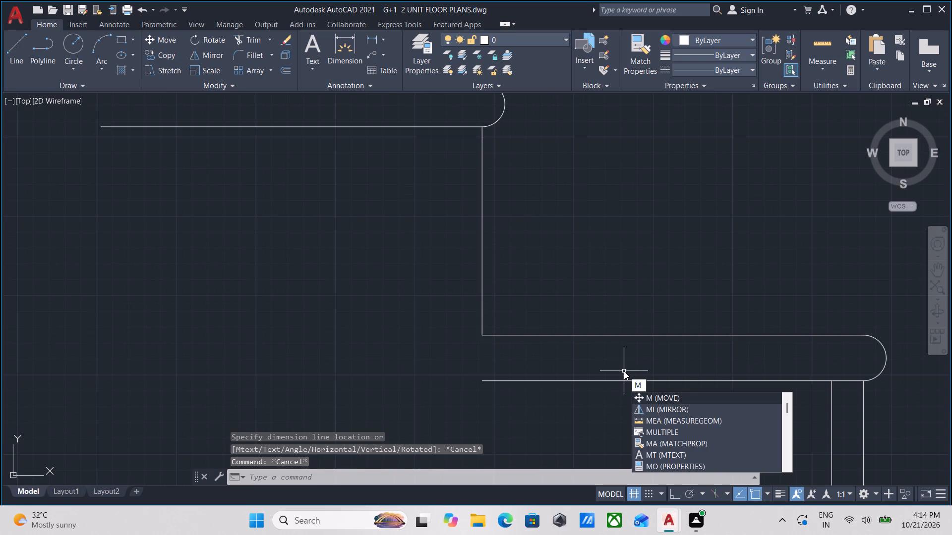
type("EA")
key("Return")
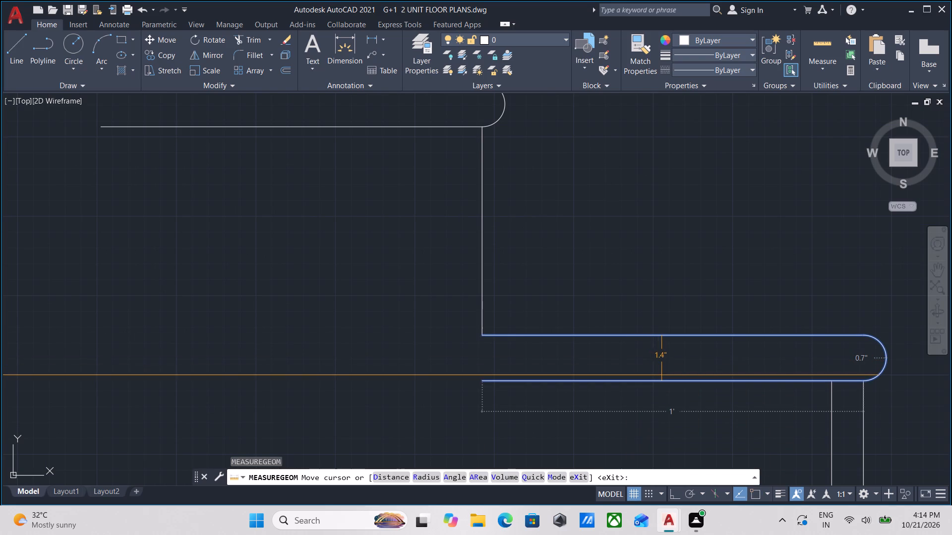
scroll(662, 375, "down", 1)
middle_click_drag(662, 375, 642, 303)
key("Escape")
Erase the inner thickness line of the lower flight's bottom riser.
scroll(776, 391, "up", 1)
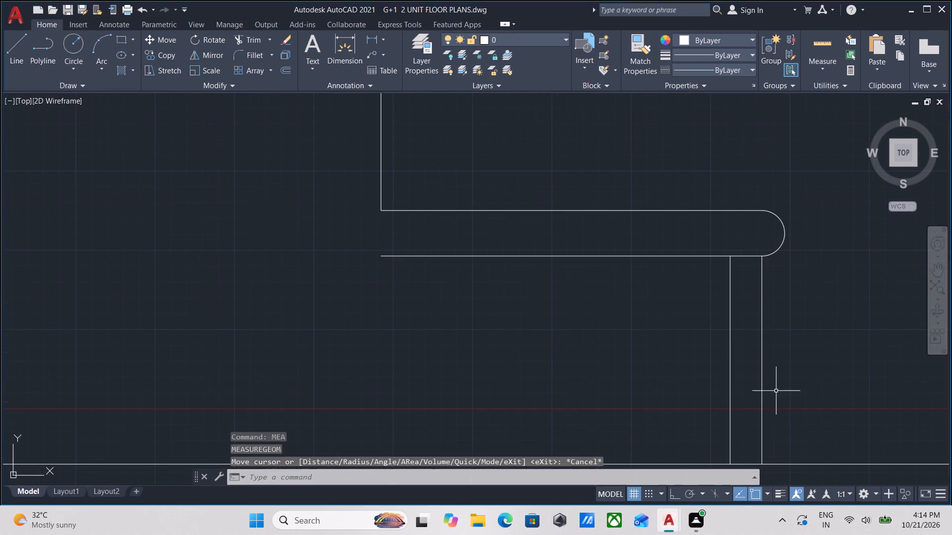
left_click(744, 361)
left_click(680, 342)
right_click(680, 342)
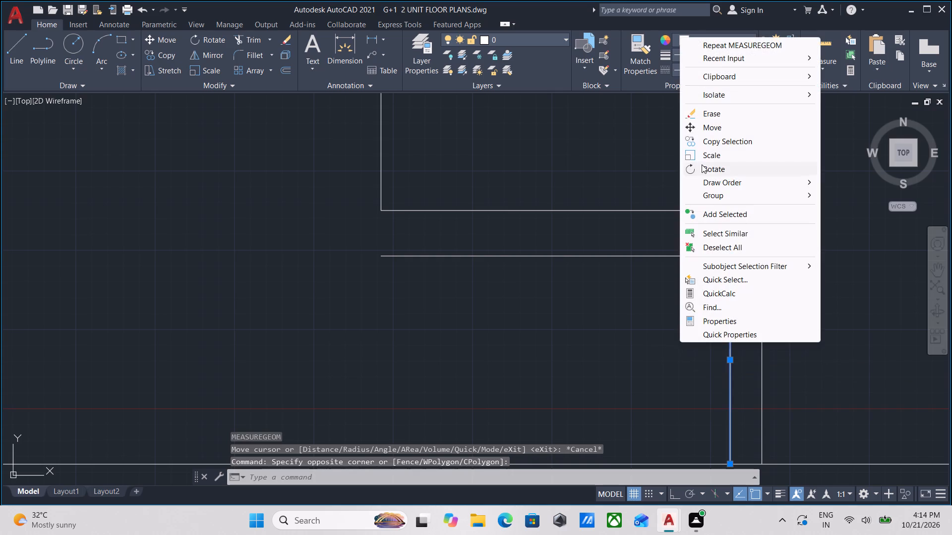
left_click(706, 116)
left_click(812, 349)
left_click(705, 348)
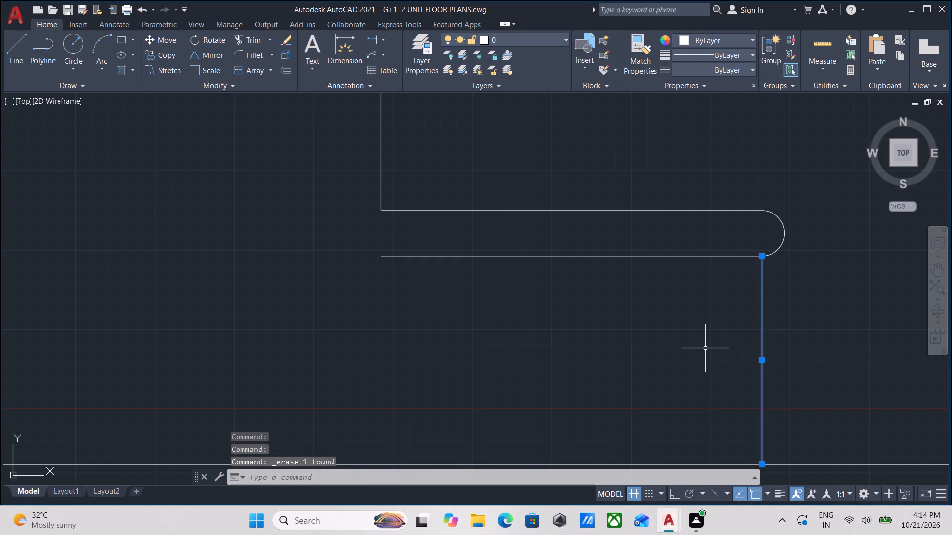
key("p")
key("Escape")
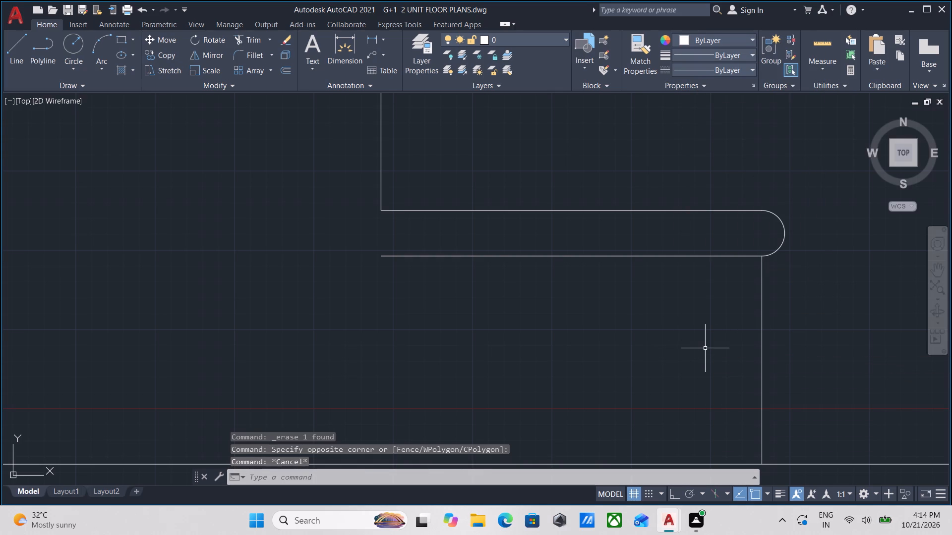
Offset the lower flight's bottom riser line 1.4" inward, under the tread, to give the riser its thickness.
left_click_drag(804, 365, 799, 365)
left_click(708, 339)
key("o")
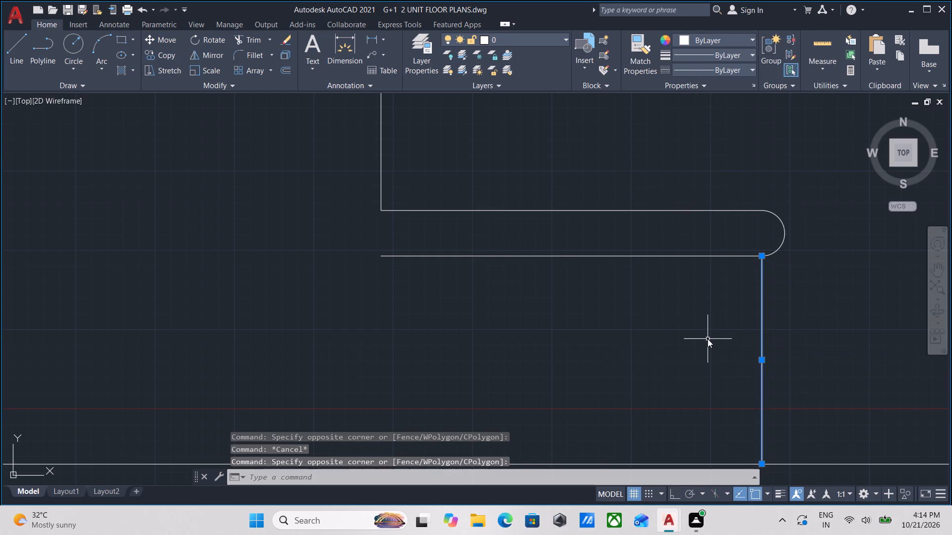
key("Return")
left_click(762, 370)
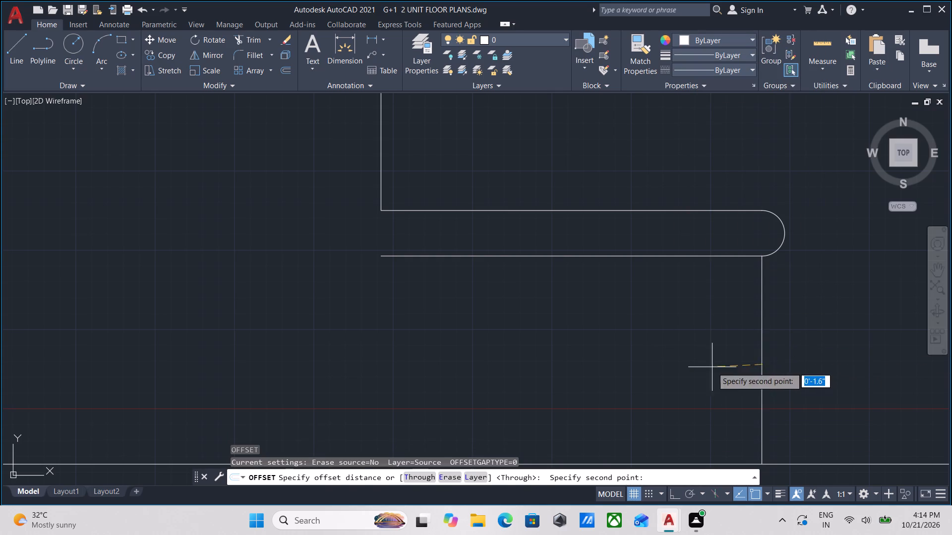
left_click(712, 367)
key("1")
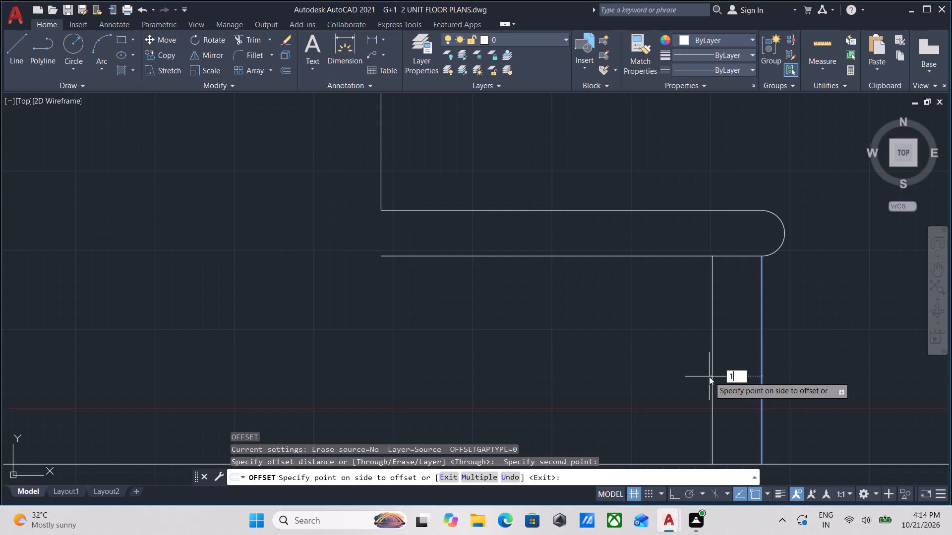
type(".4")
key("shift+quotedbl")
key("Return")
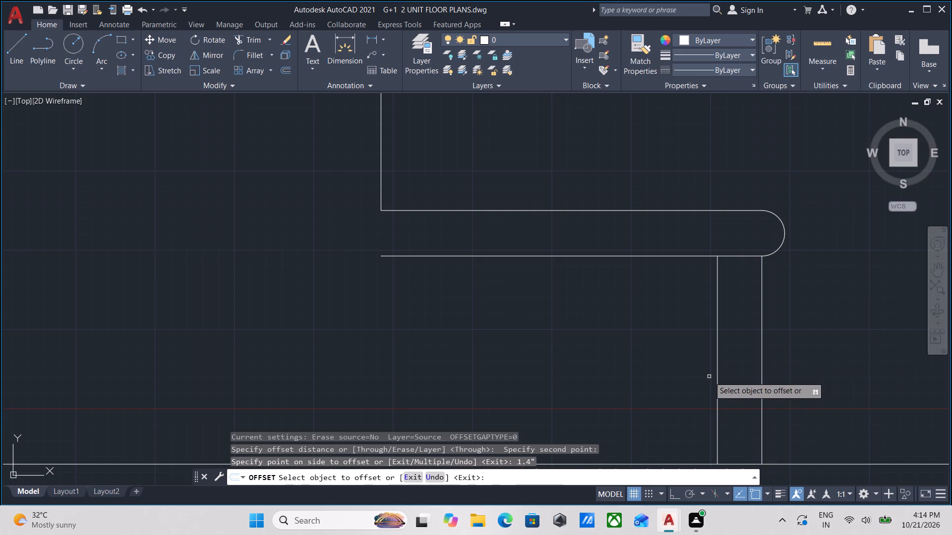
key("Escape")
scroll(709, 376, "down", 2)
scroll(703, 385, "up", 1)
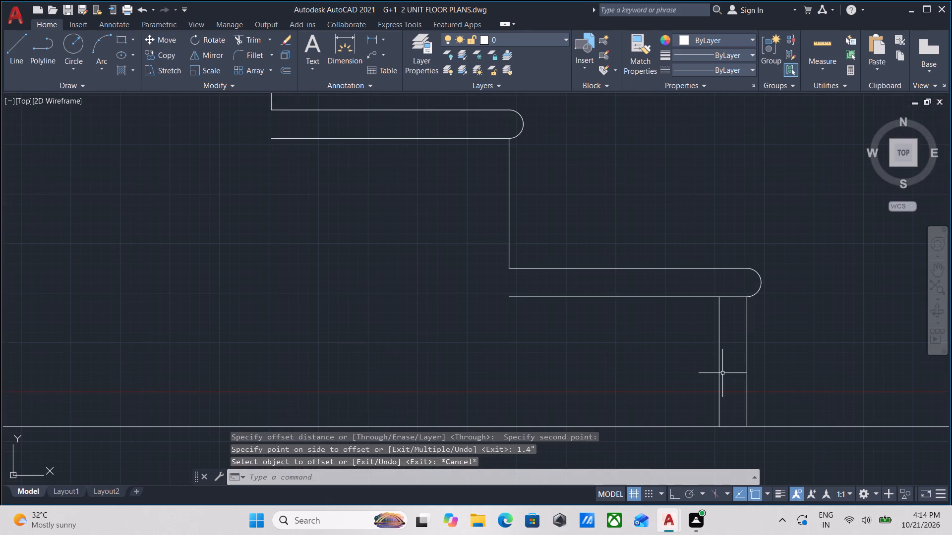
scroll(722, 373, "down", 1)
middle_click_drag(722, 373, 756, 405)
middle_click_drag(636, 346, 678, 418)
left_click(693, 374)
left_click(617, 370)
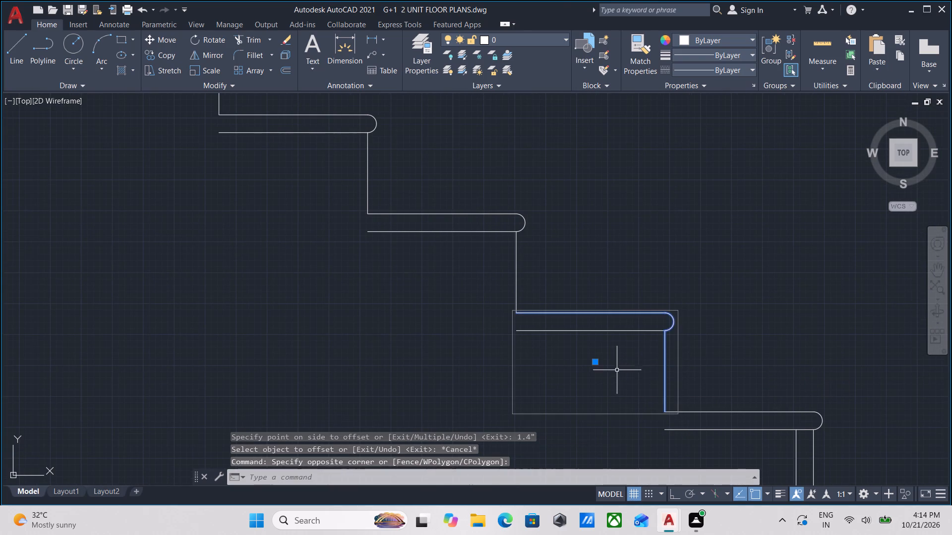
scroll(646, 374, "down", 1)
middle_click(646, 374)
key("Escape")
Ungroup the tread, nosing and riser of the lower flight's second step from the bottom.
scroll(648, 376, "down", 2)
middle_click_drag(648, 376, 684, 382)
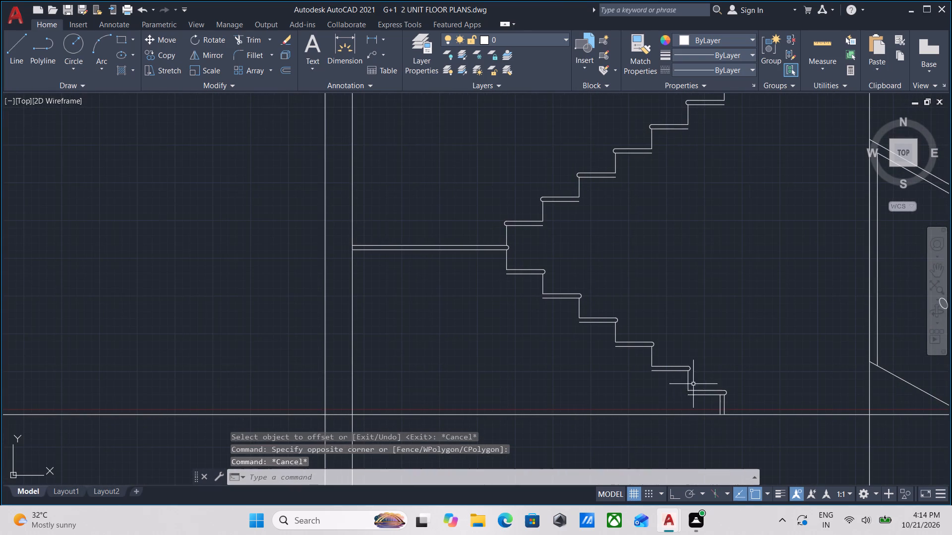
scroll(706, 409, "up", 1)
scroll(683, 363, "up", 2)
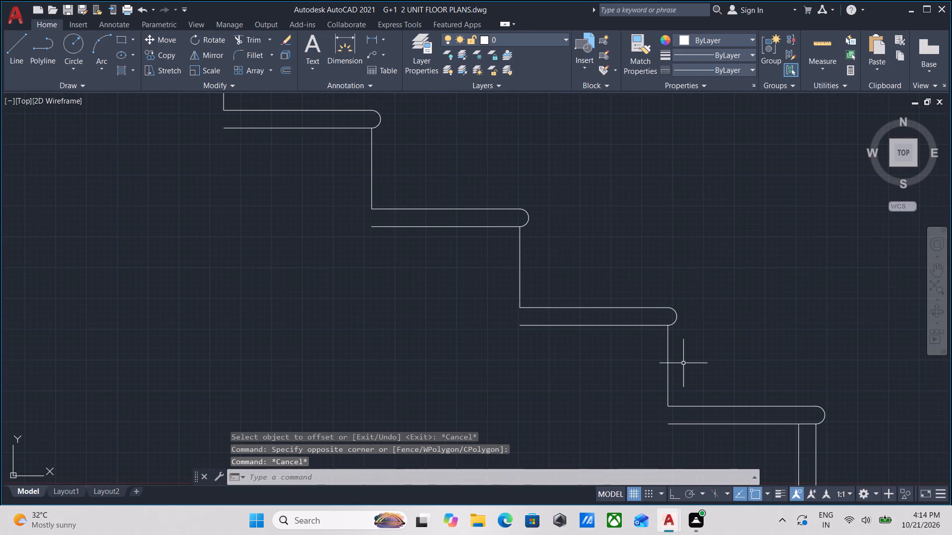
left_click(683, 363)
left_click(641, 341)
type("UNG")
key("Return")
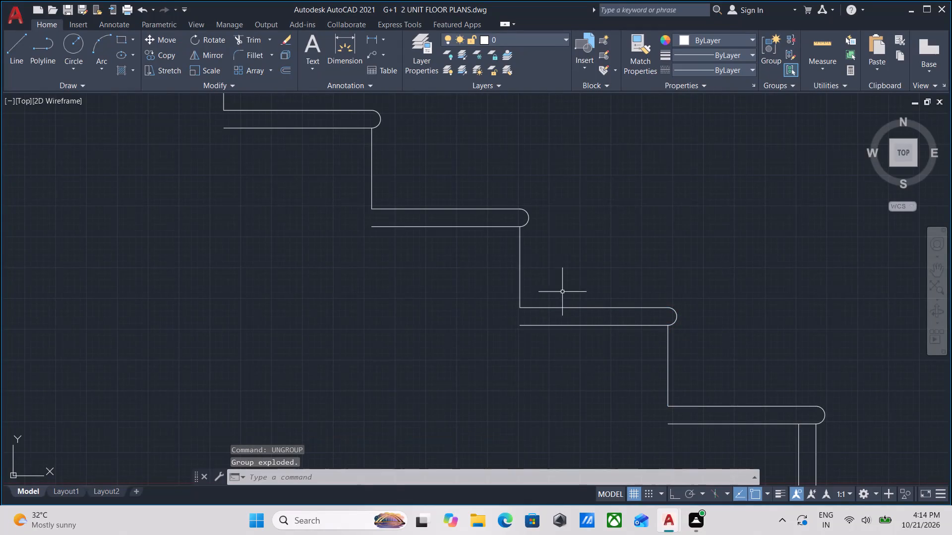
Select everything similar to the lower flight's third step and its thickness line, and ungroup the selection.
left_click(565, 272)
left_click(466, 222)
right_click(466, 222)
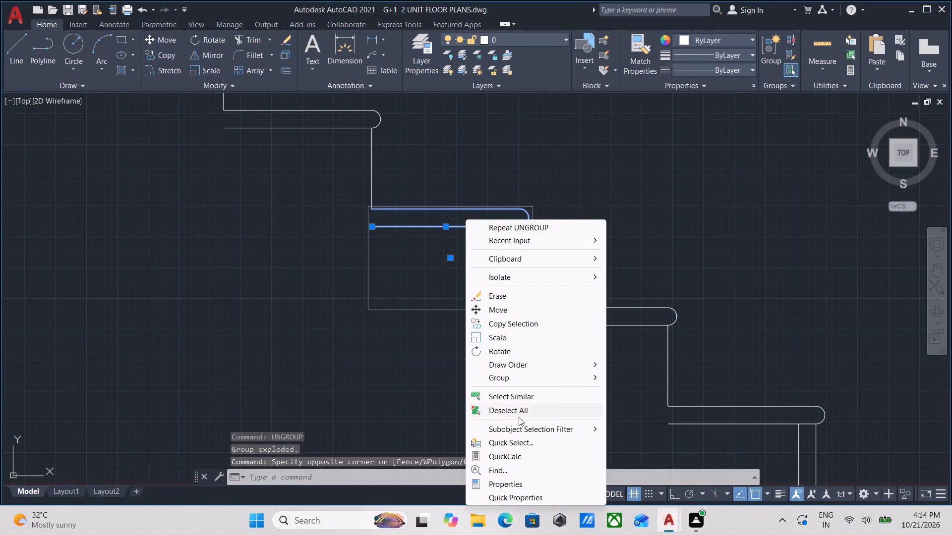
left_click(522, 395)
middle_click_drag(503, 354, 638, 410)
scroll(503, 354, "down", 1)
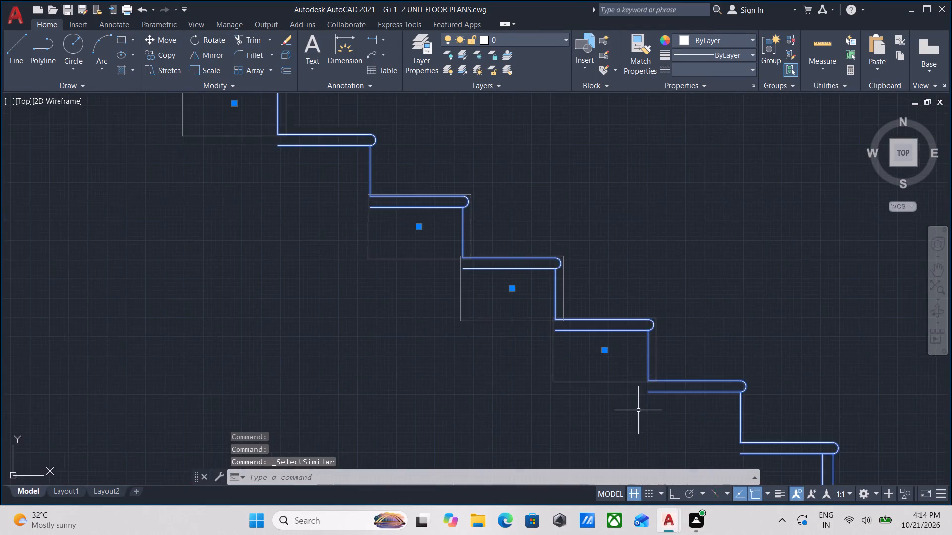
scroll(638, 410, "down", 1)
middle_click_drag(638, 410, 648, 431)
type("UNG")
key("Return")
Check by selecting the lower flight's steps whether their treads and risers are still grouped.
left_click_drag(675, 458, 648, 431)
left_click(648, 431)
left_click(610, 364)
key("Escape")
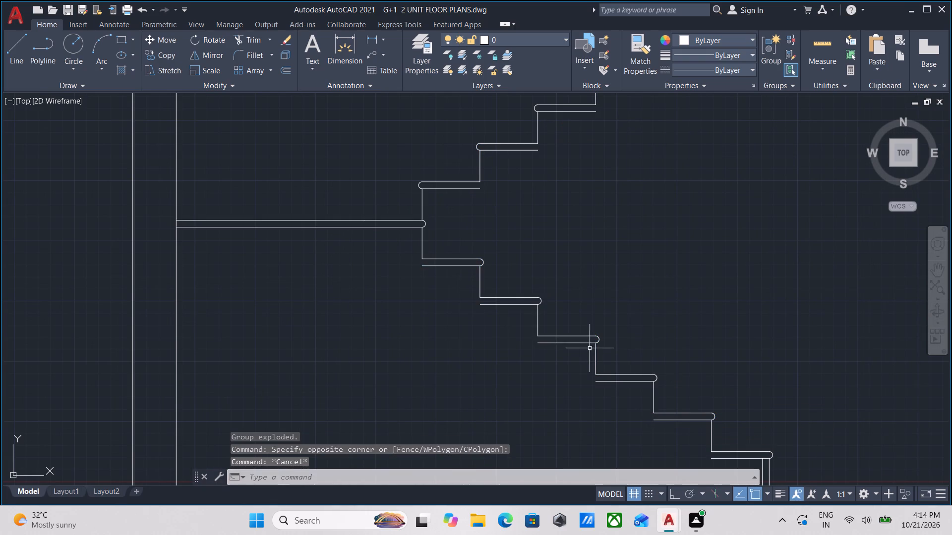
left_click(603, 352)
left_click(578, 354)
scroll(585, 354, "up", 2)
middle_click_drag(574, 354, 623, 384)
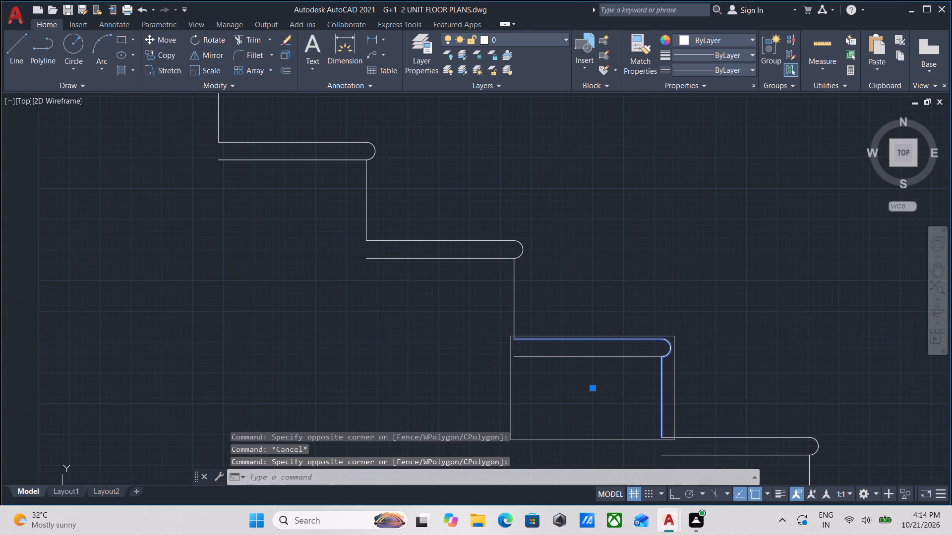
key("Escape")
scroll(606, 376, "down", 1)
scroll(657, 383, "up", 1)
left_click(657, 383)
left_click(604, 385)
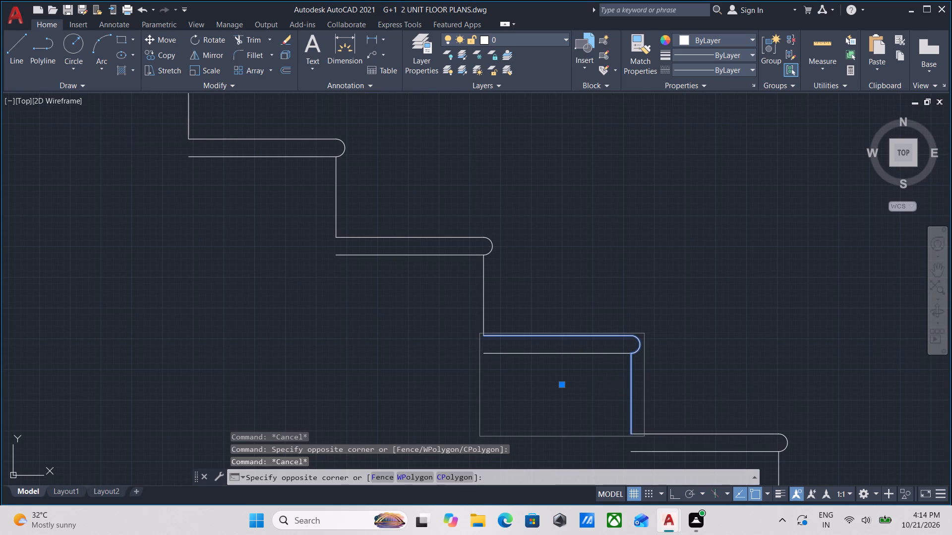
key("Escape")
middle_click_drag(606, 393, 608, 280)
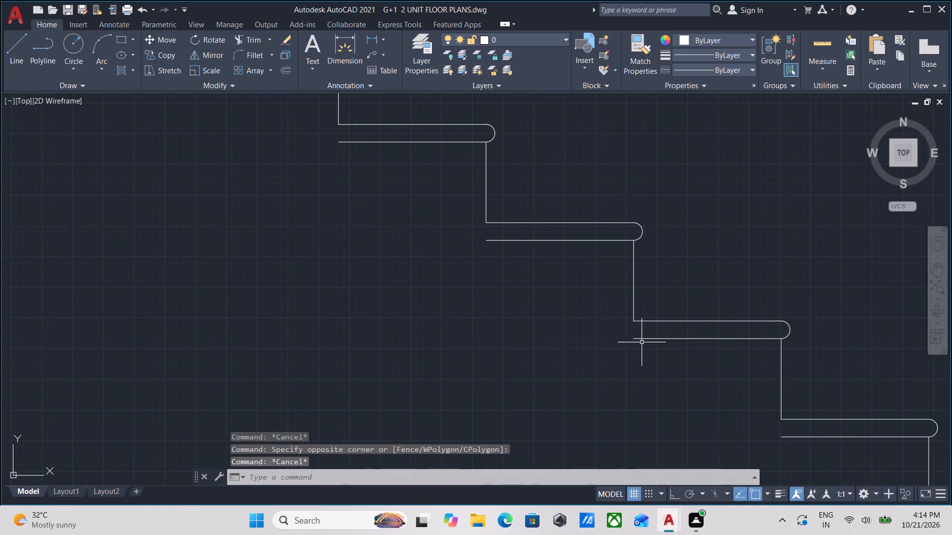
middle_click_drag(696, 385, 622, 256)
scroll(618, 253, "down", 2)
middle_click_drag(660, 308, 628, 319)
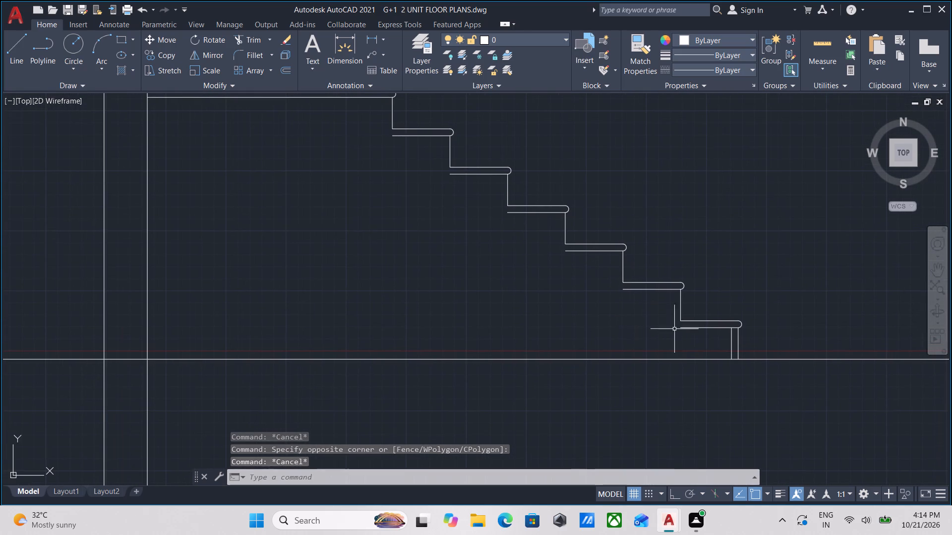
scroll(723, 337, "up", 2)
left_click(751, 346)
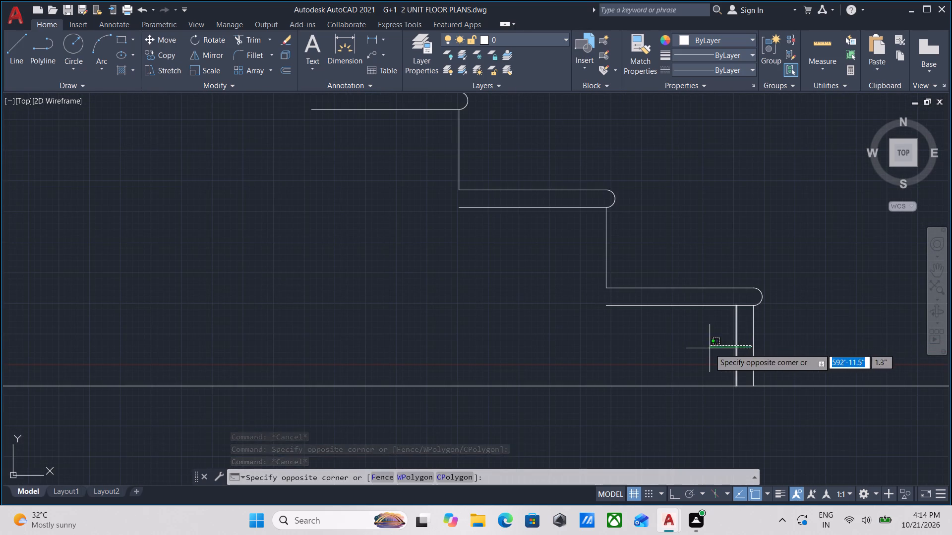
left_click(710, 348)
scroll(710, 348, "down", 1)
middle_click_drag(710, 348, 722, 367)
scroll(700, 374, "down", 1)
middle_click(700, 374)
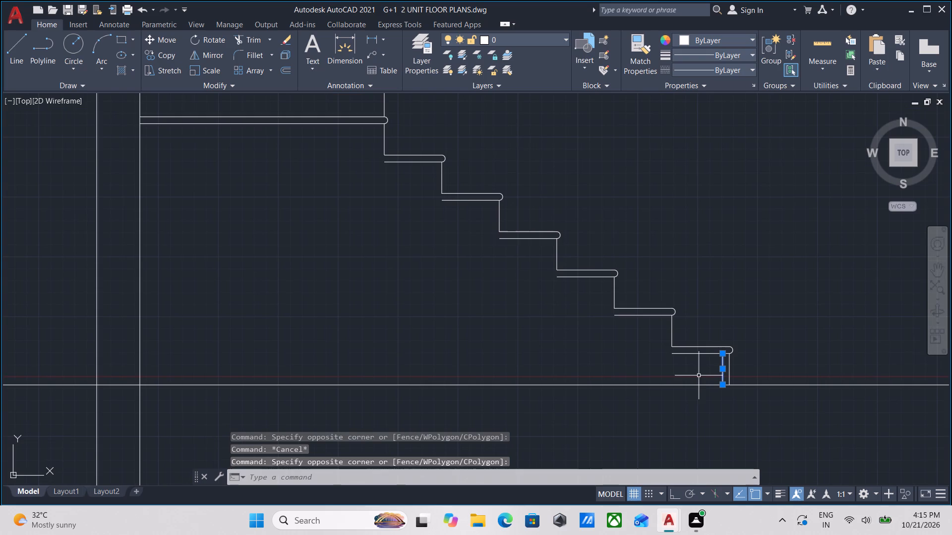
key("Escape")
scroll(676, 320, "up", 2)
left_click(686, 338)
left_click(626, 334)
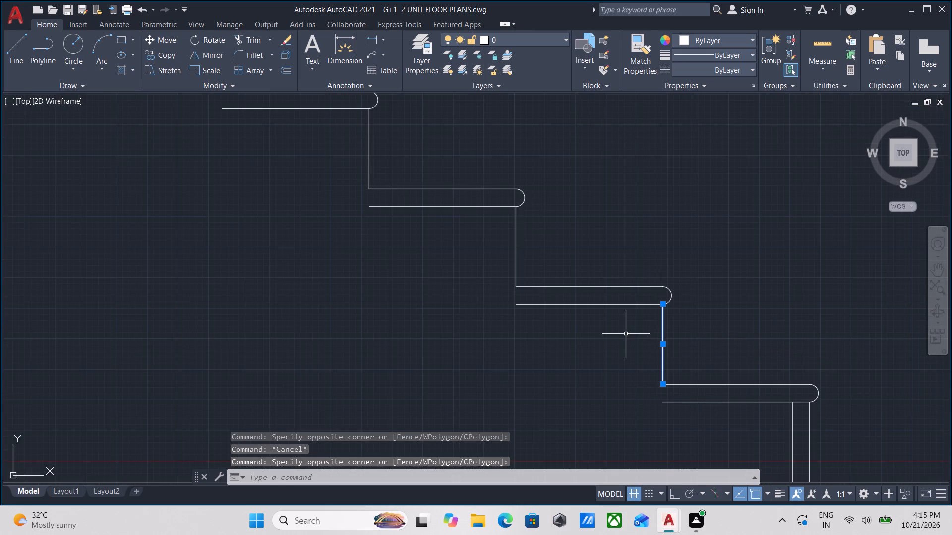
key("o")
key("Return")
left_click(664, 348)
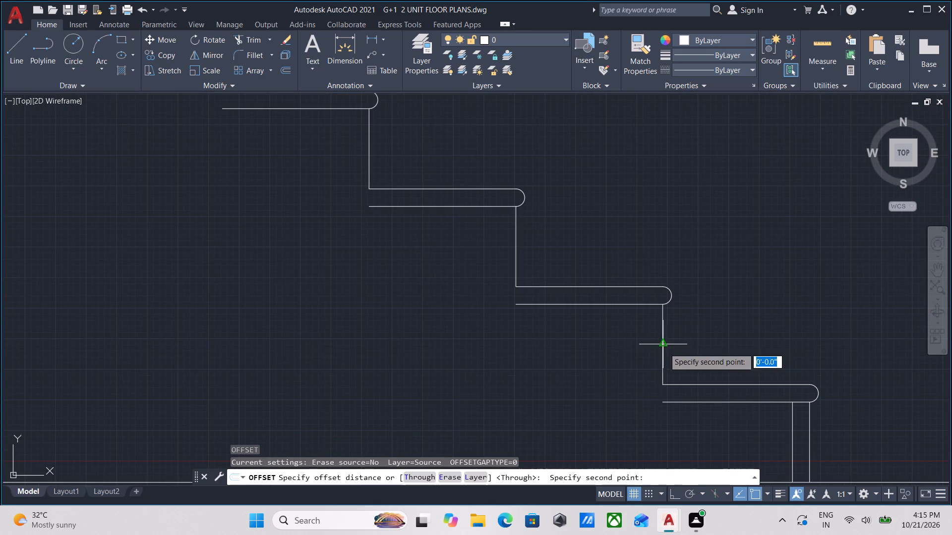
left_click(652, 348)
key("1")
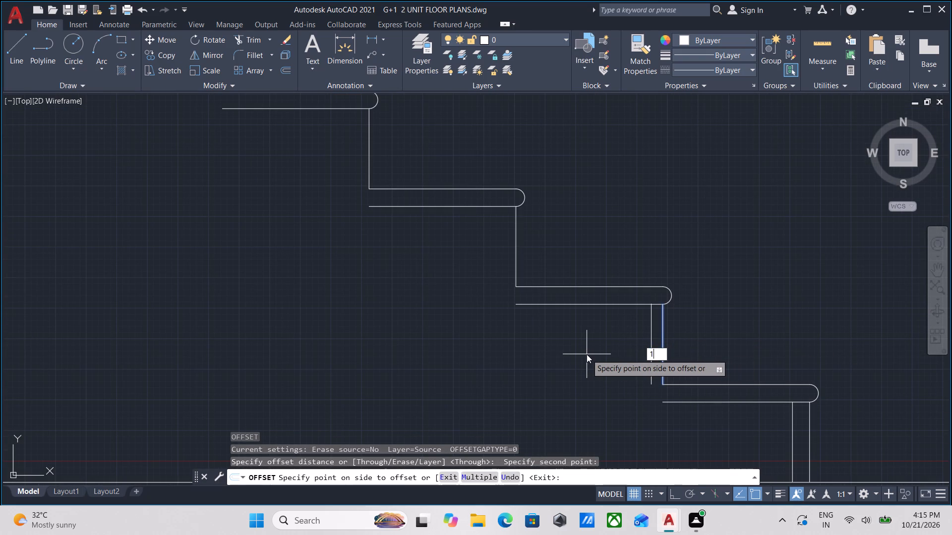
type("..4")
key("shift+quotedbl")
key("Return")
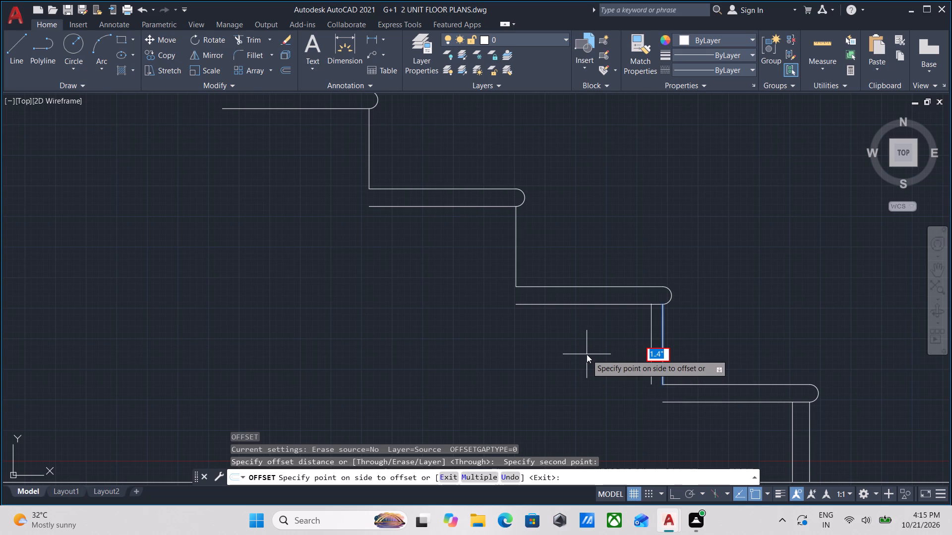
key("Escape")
Offset the riser line of the lower flight's second step from the bottom 1.4" inward, under the tread.
left_click(674, 339)
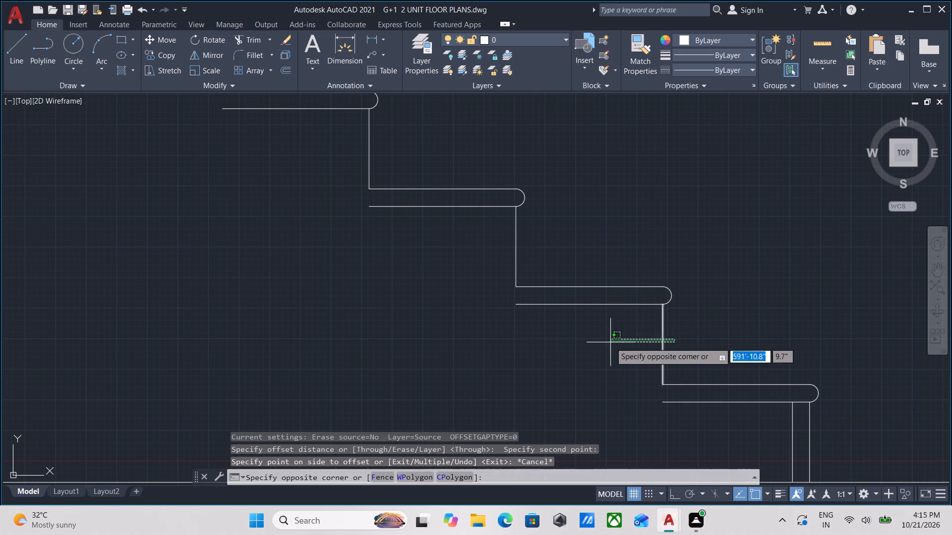
left_click(610, 342)
key("o")
key("Return")
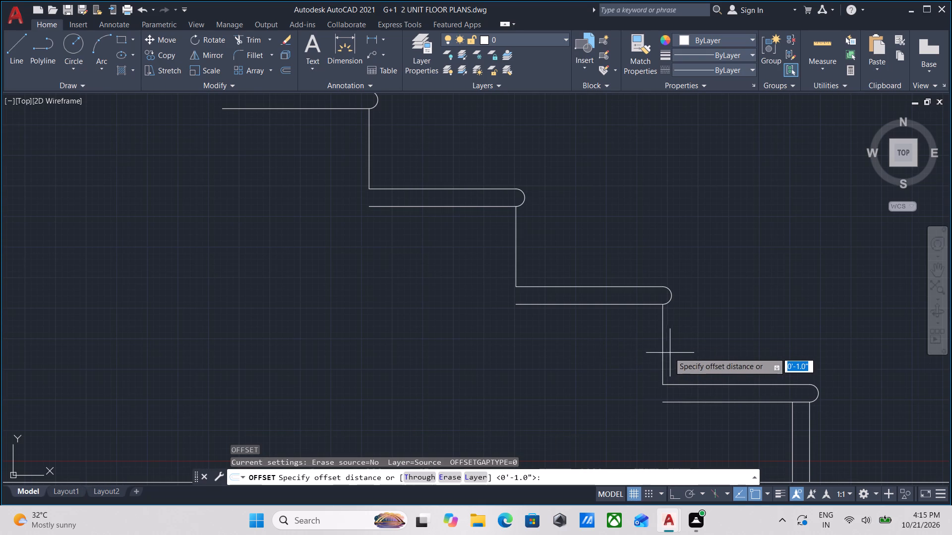
left_click(659, 342)
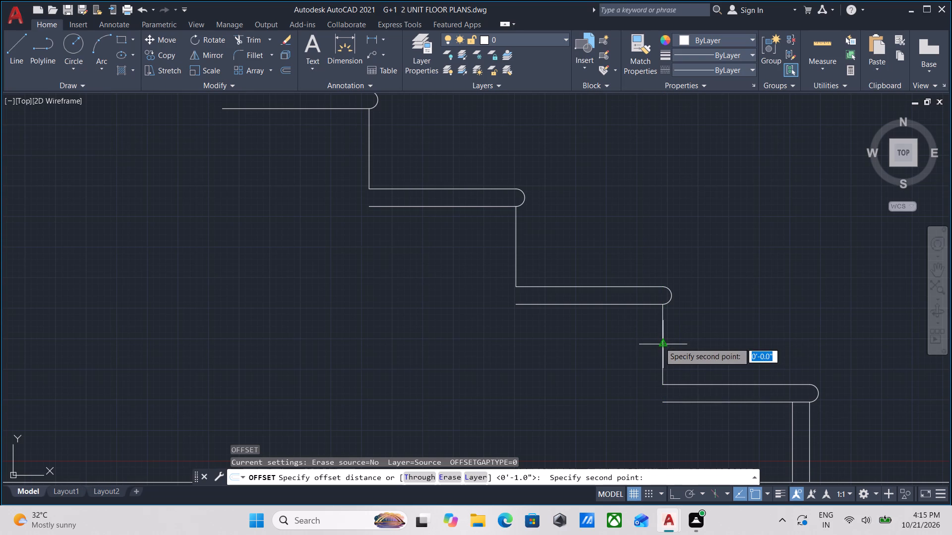
left_click(622, 347)
key("2")
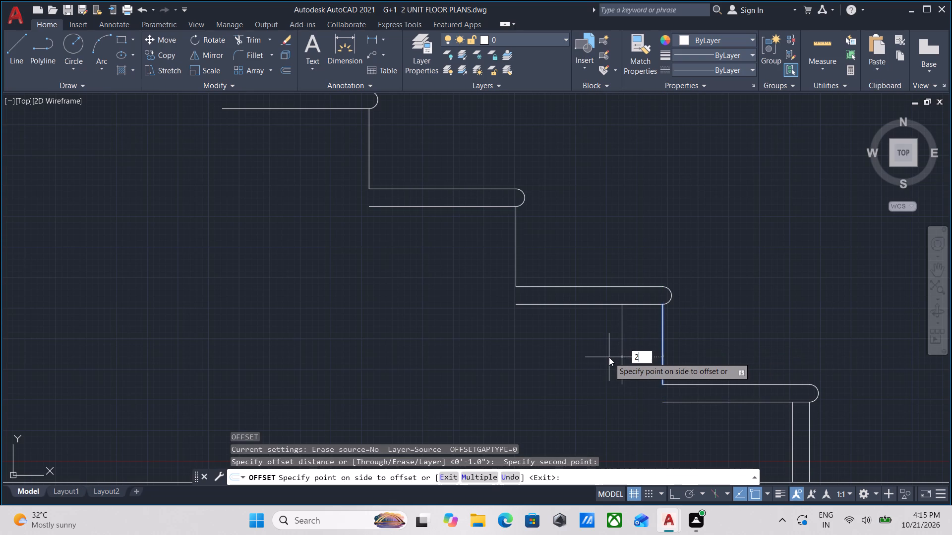
key("BackSpace")
key("1")
type(".4")
key("shift+quotedbl")
key("Return")
key("Escape")
Ungroup the tread, nosing and riser of the lower flight's third step from the bottom.
scroll(609, 357, "down", 4)
middle_click_drag(609, 357, 618, 376)
scroll(618, 376, "up", 2)
middle_click_drag(601, 356, 612, 391)
middle_click_drag(606, 383, 607, 409)
scroll(601, 389, "up", 1)
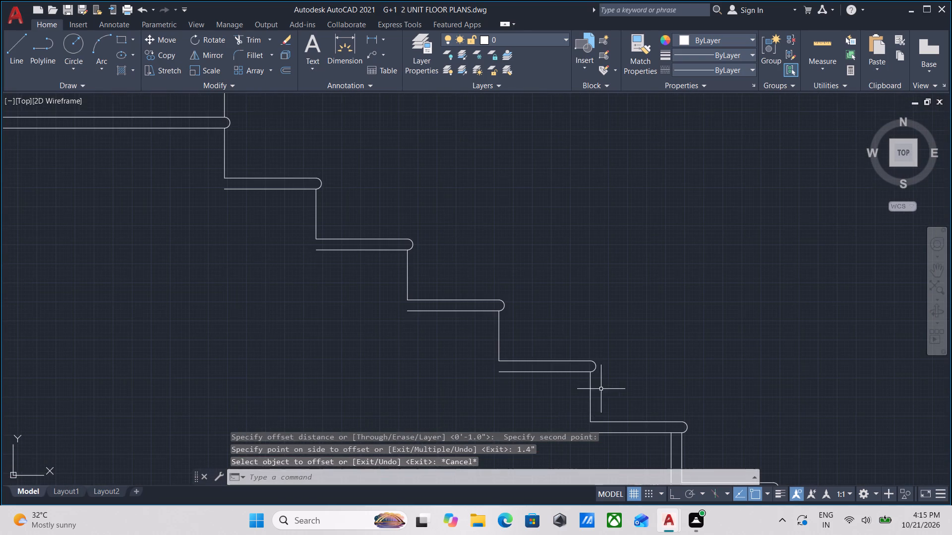
left_click(599, 397)
left_click(563, 393)
middle_click_drag(563, 393, 596, 398)
key("u")
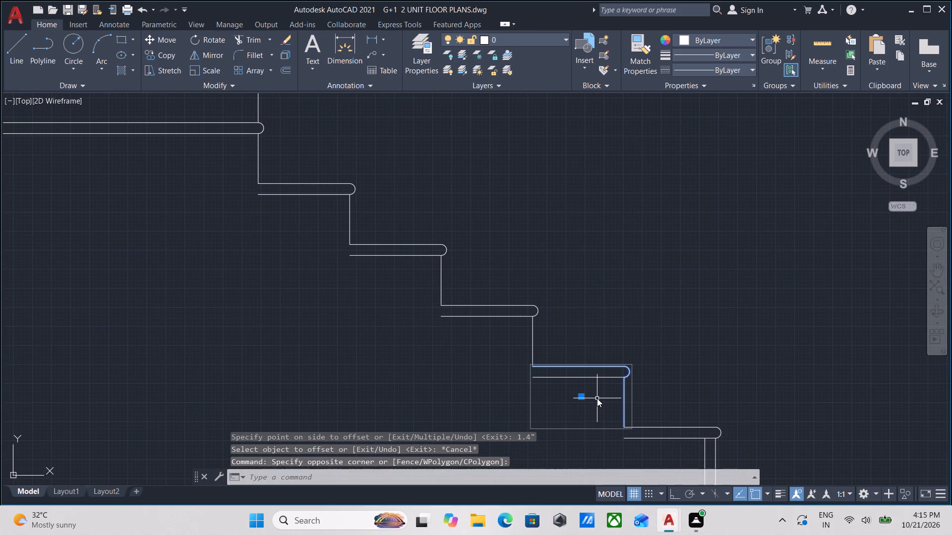
key("n")
key("g")
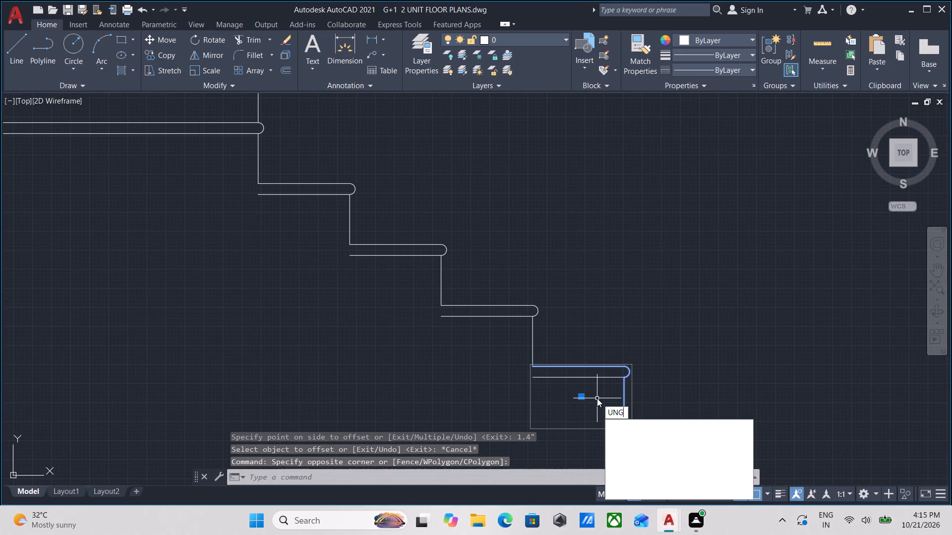
key("Return")
Offset the riser line of the lower flight's third step from the bottom 1.4" inward, under the tread.
left_click(629, 413)
left_click(609, 401)
scroll(610, 401, "up", 1)
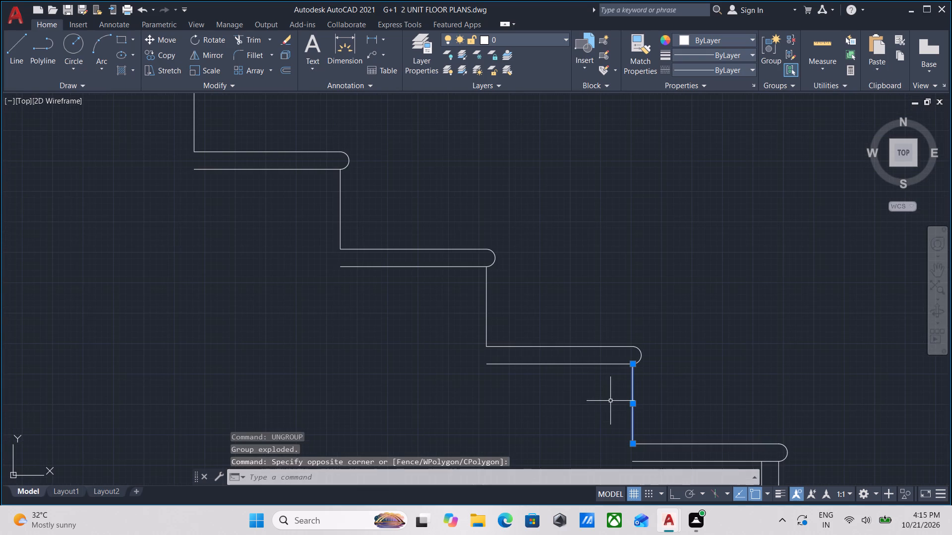
key("o")
key("Return")
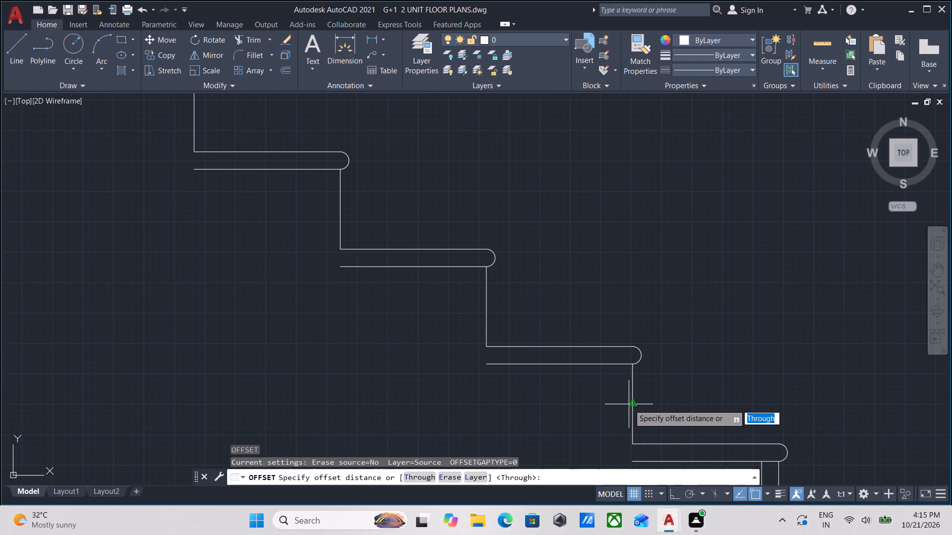
left_click(632, 404)
left_click(601, 402)
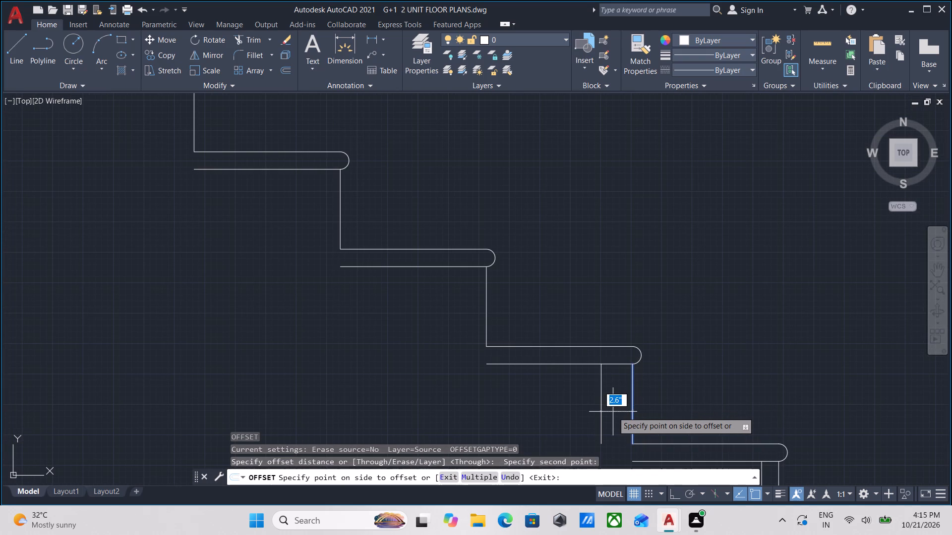
key("1")
type(".4")
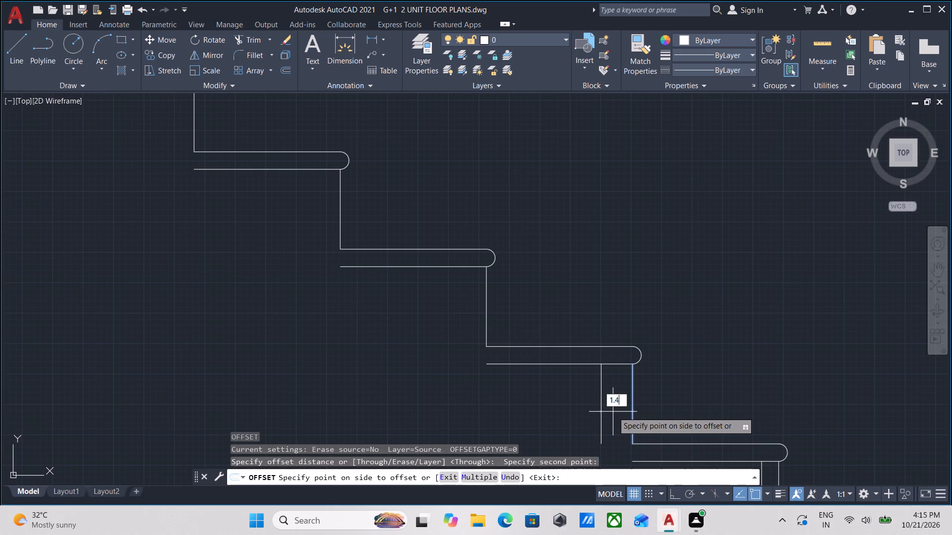
key("shift+quotedbl")
key("Return")
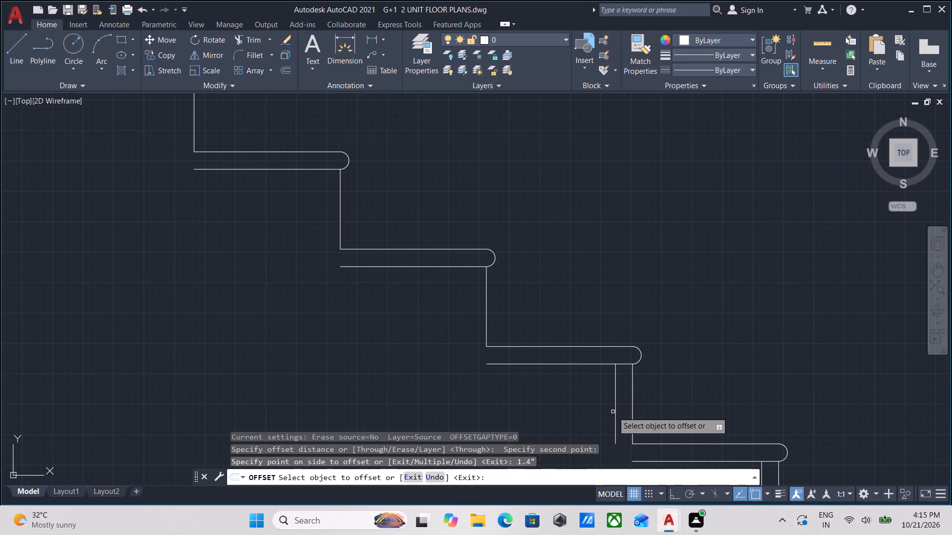
key("Escape")
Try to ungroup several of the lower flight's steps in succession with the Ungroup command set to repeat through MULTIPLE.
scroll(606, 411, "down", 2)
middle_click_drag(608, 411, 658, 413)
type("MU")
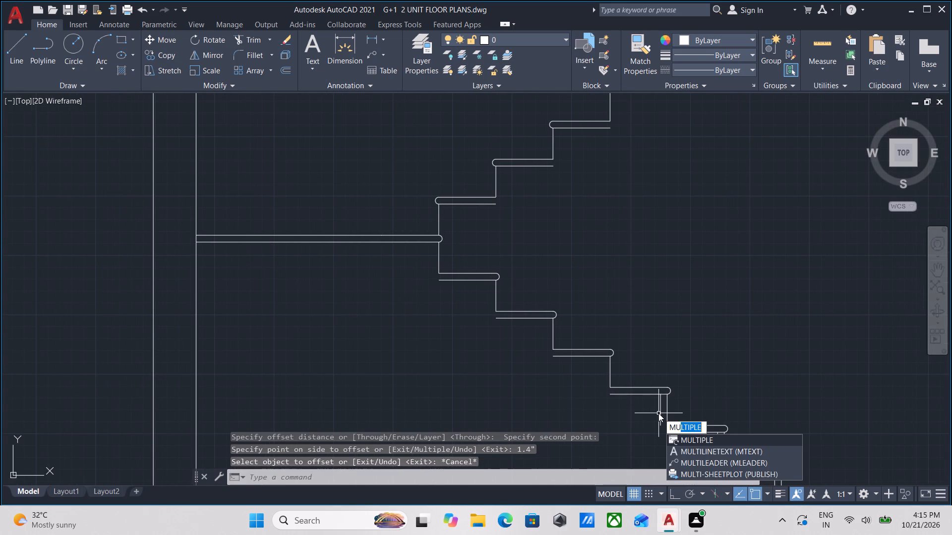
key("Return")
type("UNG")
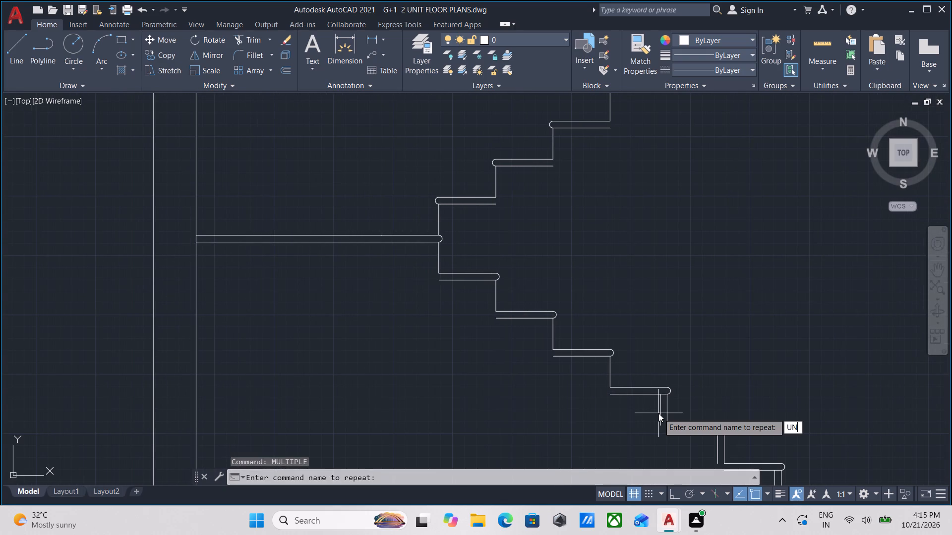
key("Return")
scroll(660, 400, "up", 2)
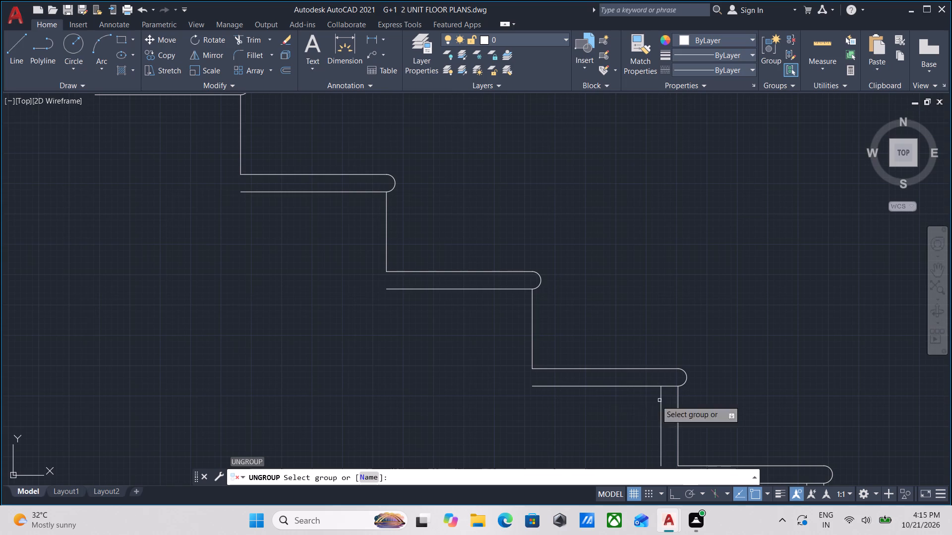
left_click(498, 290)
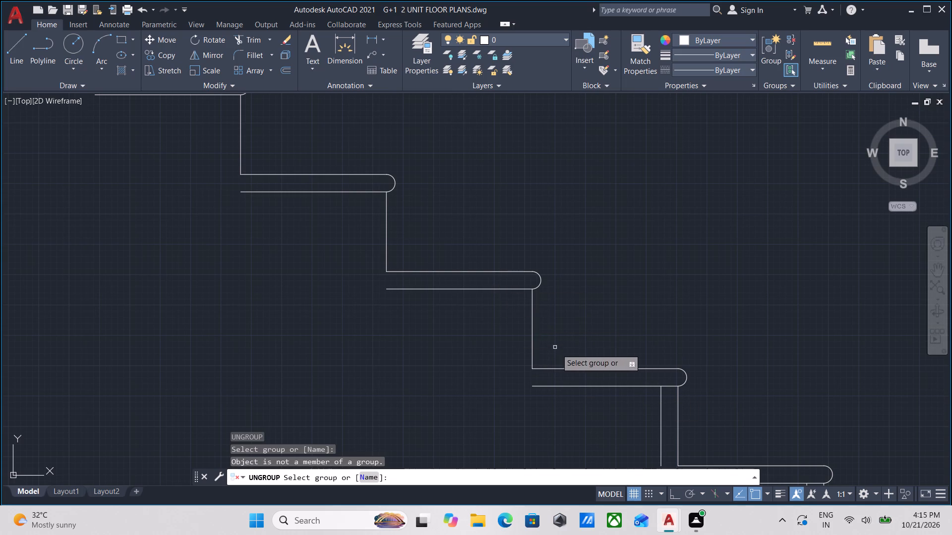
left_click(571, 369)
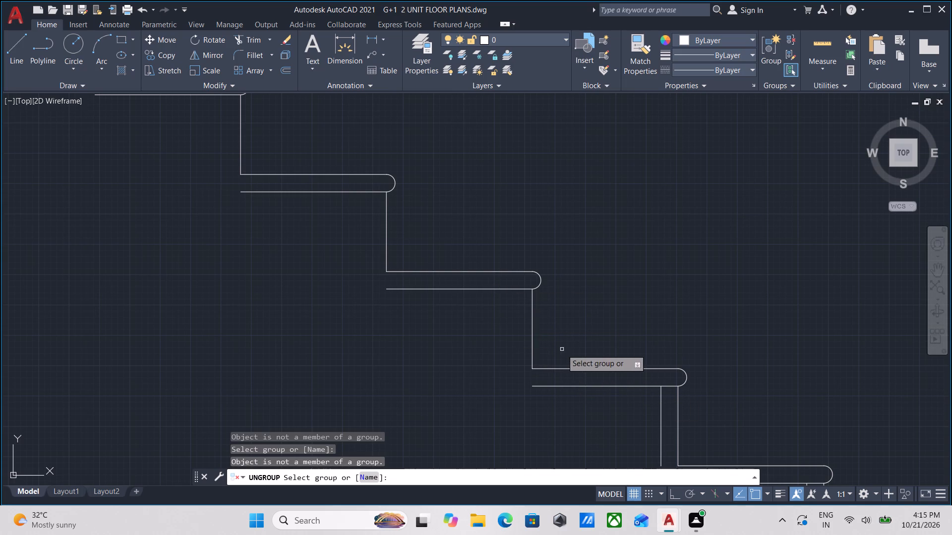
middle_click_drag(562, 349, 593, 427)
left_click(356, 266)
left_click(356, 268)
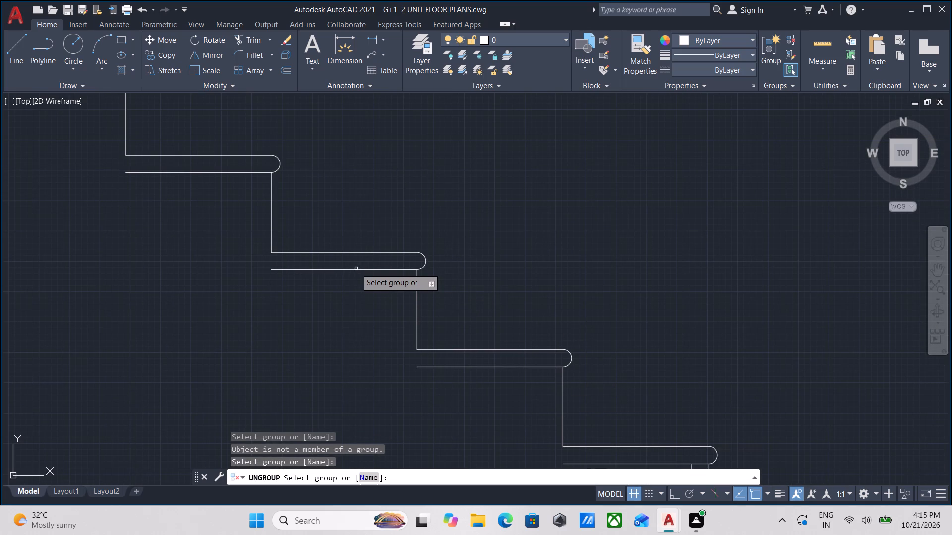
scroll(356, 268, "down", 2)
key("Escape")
Ungroup the tread, nosing and riser of the lower flight's fourth step from the bottom.
scroll(428, 326, "up", 2)
left_click(460, 330)
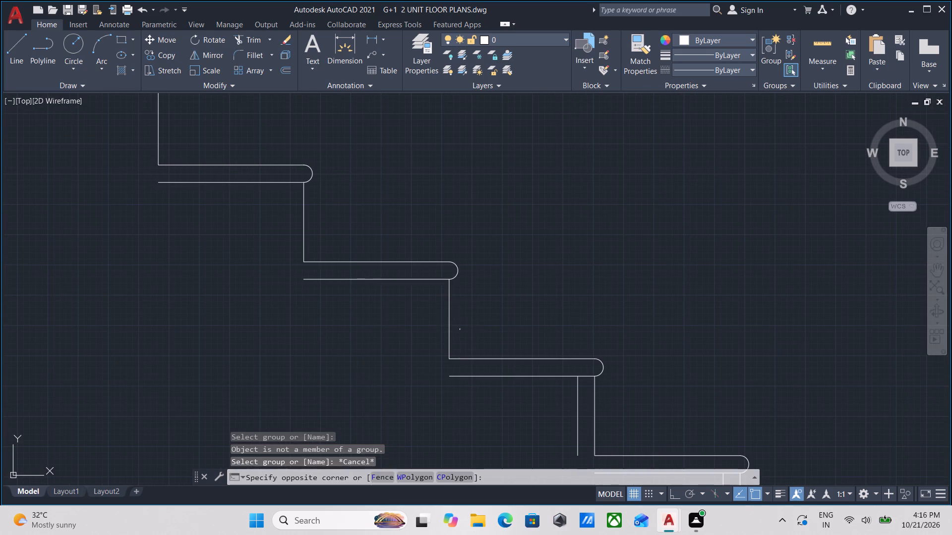
left_click(432, 303)
middle_click_drag(438, 310, 505, 350)
type("UNG")
key("Return")
Offset the riser line of the lower flight's fourth step from the bottom 1.4" inward, under the tread.
left_click(533, 356)
left_click(479, 351)
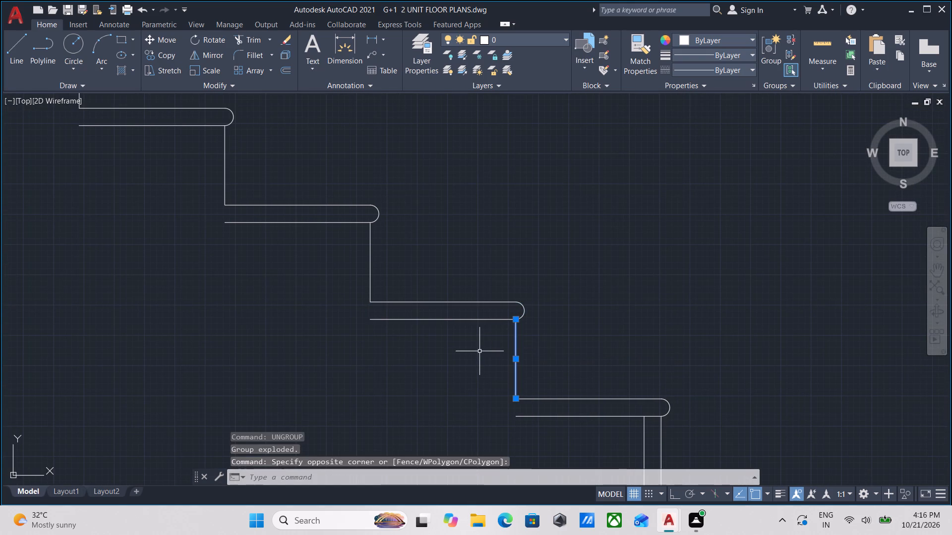
middle_click_drag(479, 351, 546, 375)
key("o")
key("Return")
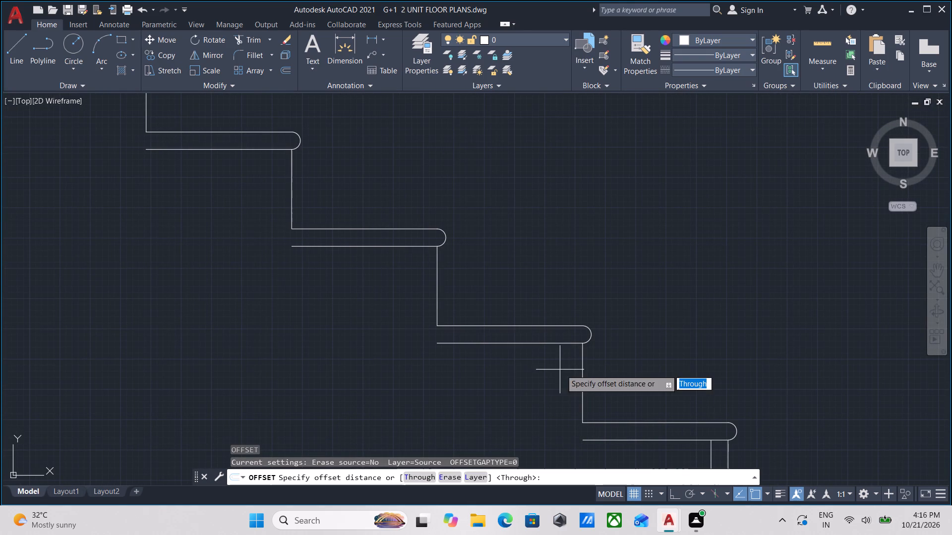
left_click(580, 382)
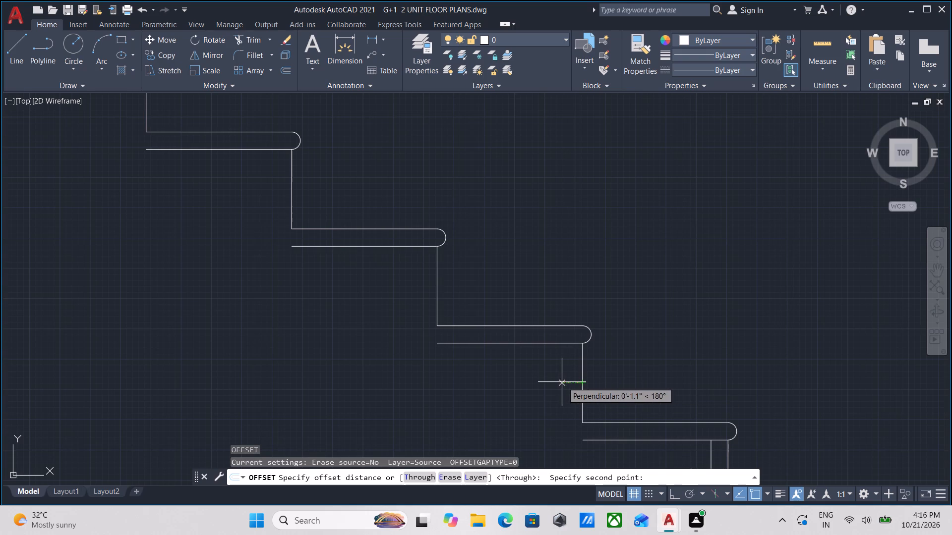
left_click(562, 382)
type("1.4")
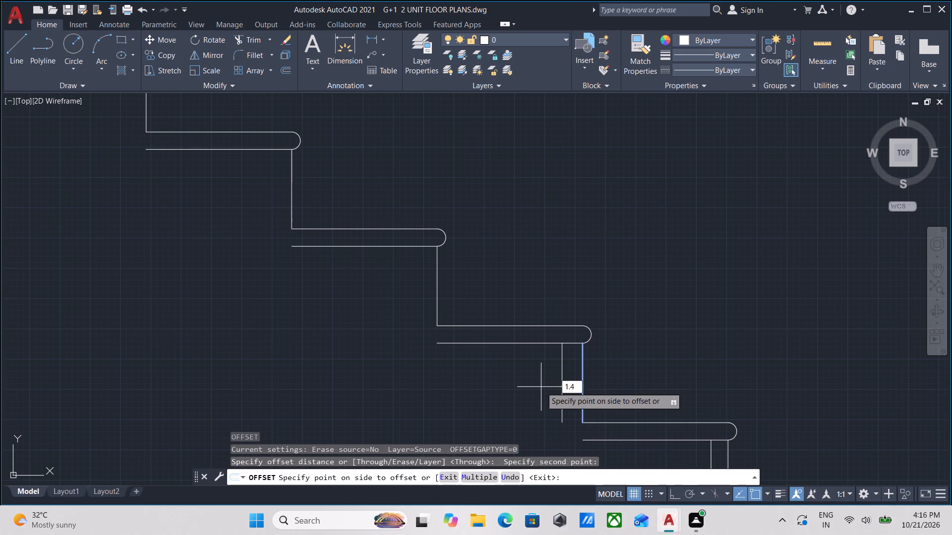
key("shift+quotedbl")
key("Return")
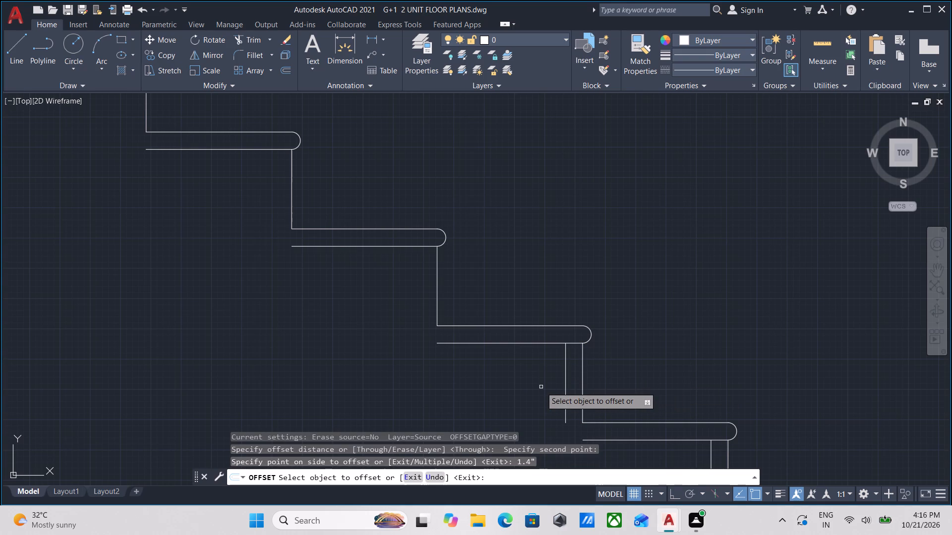
Offset the riser line of the lower flight's fifth step from the bottom 1.4" inward, under the tread.
middle_click_drag(562, 386, 730, 392)
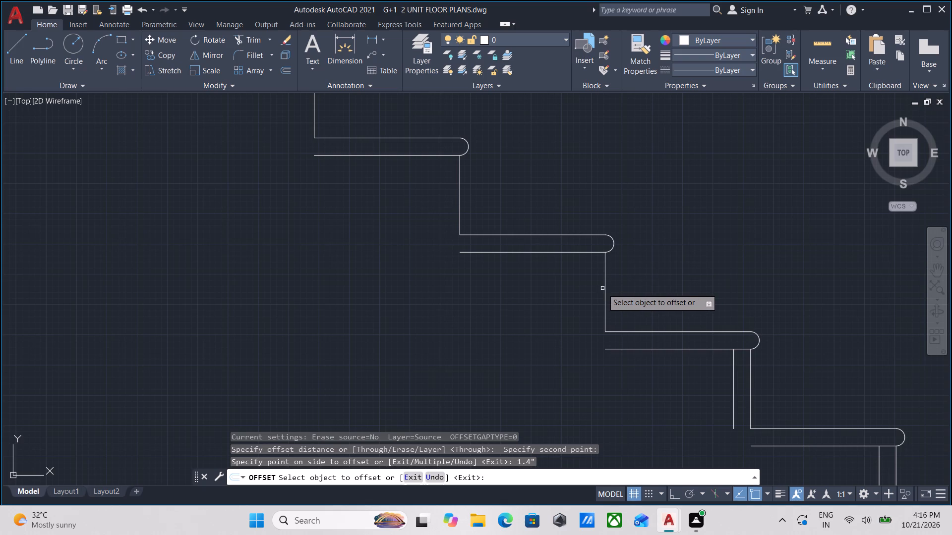
left_click(607, 291)
left_click(606, 292)
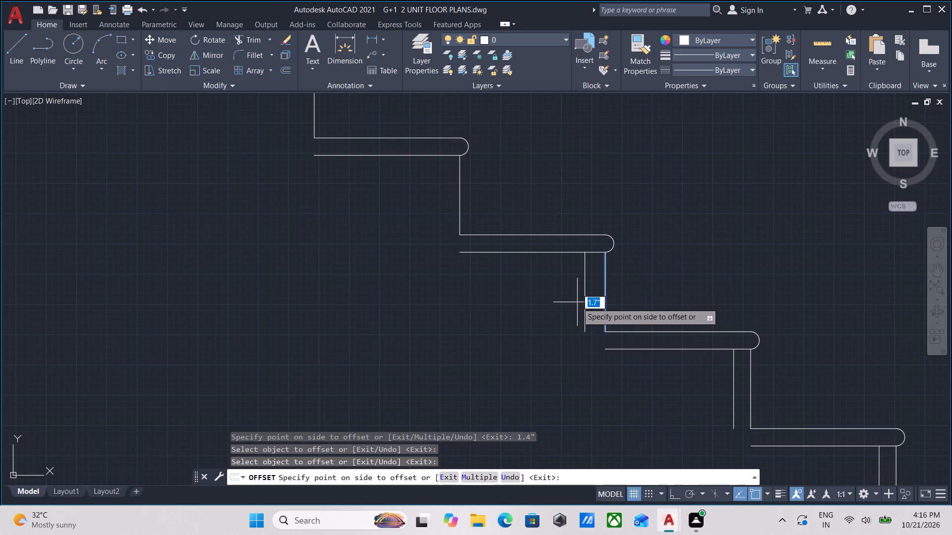
type("1.4")
key("shift+quotedbl")
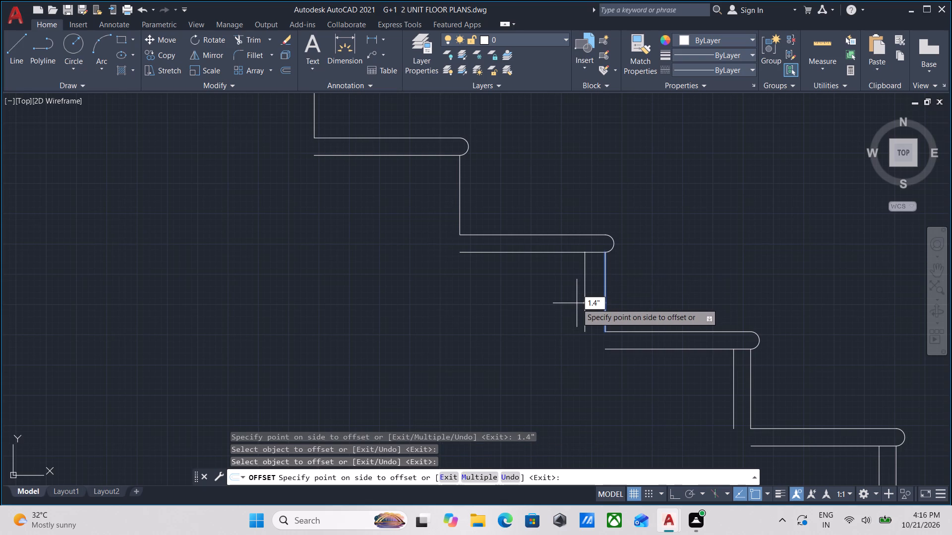
key("Return")
scroll(577, 303, "down", 3)
middle_click_drag(577, 303, 661, 334)
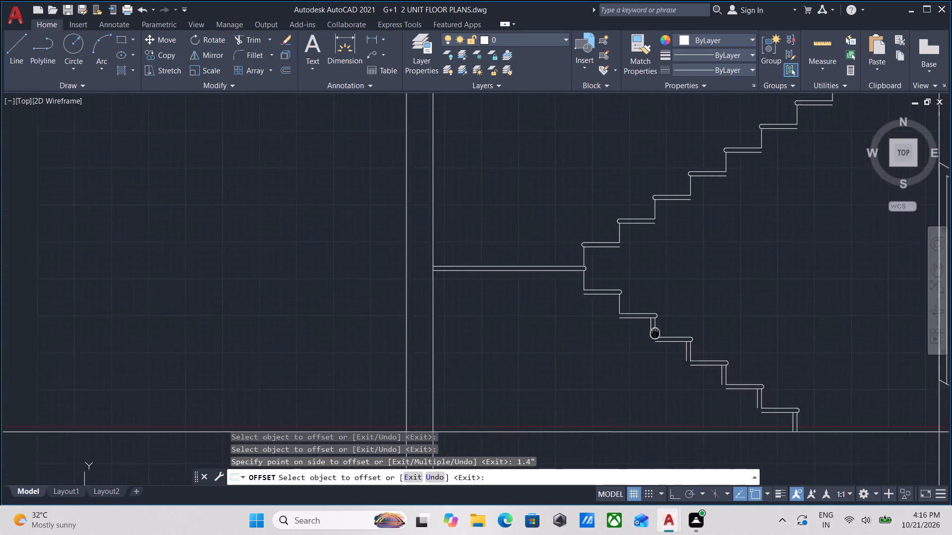
Offset the riser line under the lower flight's first tread below the landing 1.4" inward.
middle_click_drag(661, 334, 692, 338)
scroll(669, 327, "up", 4)
left_click(632, 257)
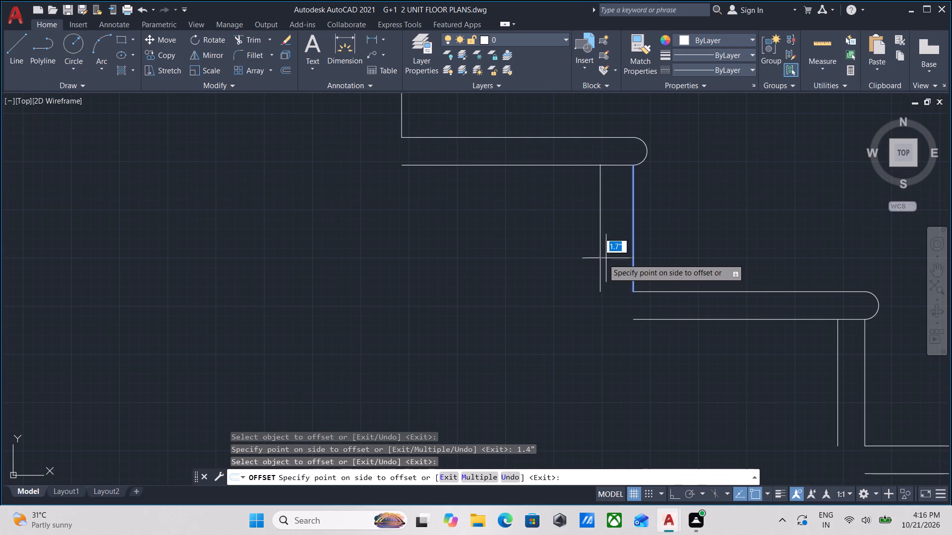
type("1.4")
key("shift+quotedbl")
key("Return")
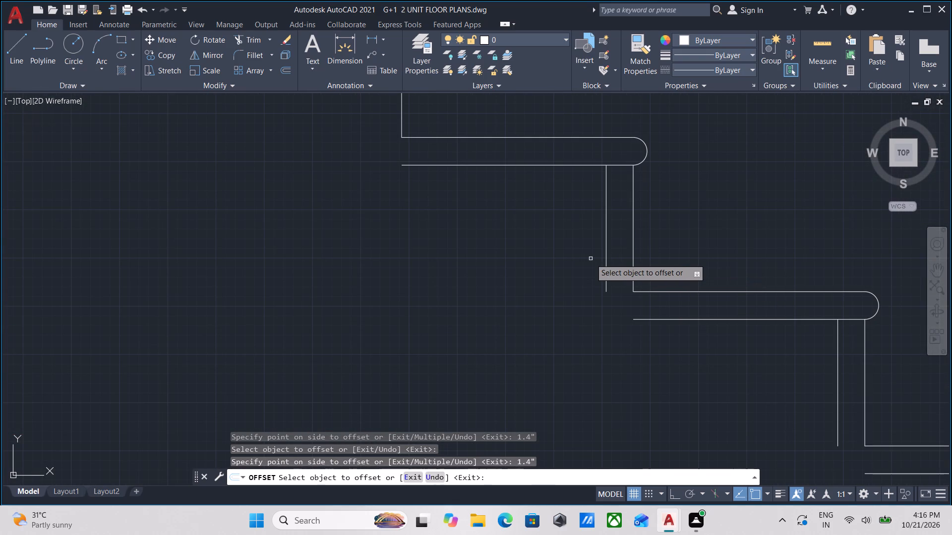
Offset the riser line directly beneath the landing slab's nosing 1.4" inward, under the slab.
scroll(591, 259, "down", 1)
middle_click_drag(604, 277, 655, 372)
middle_click_drag(582, 294, 600, 356)
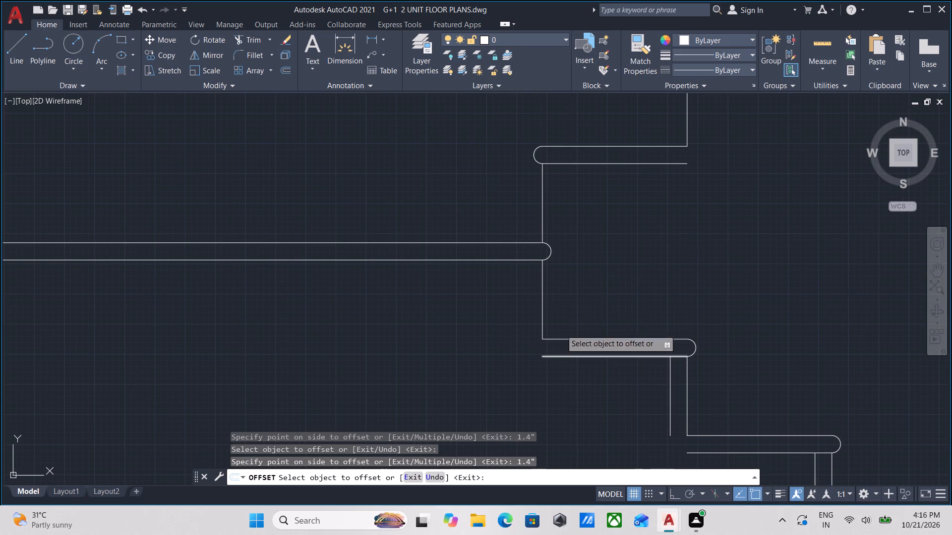
left_click(544, 294)
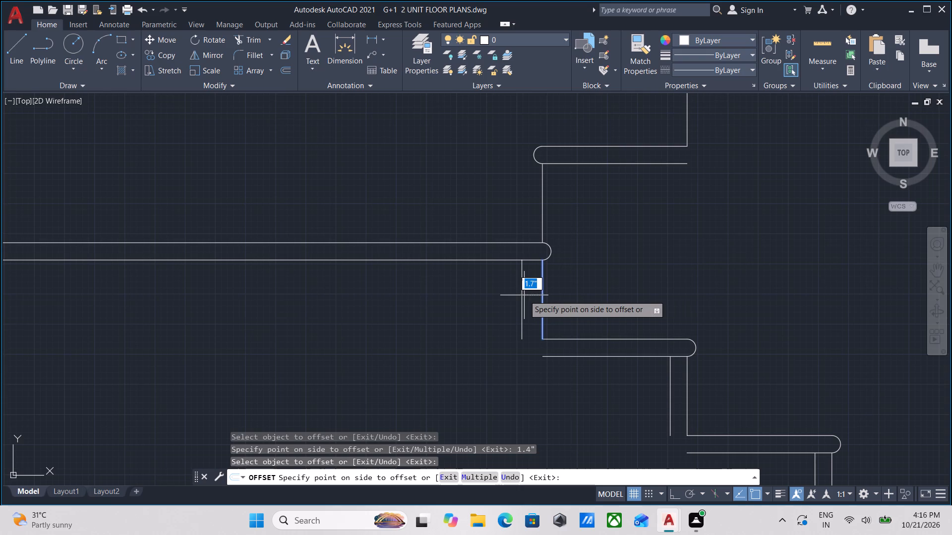
key("1")
type(".4")
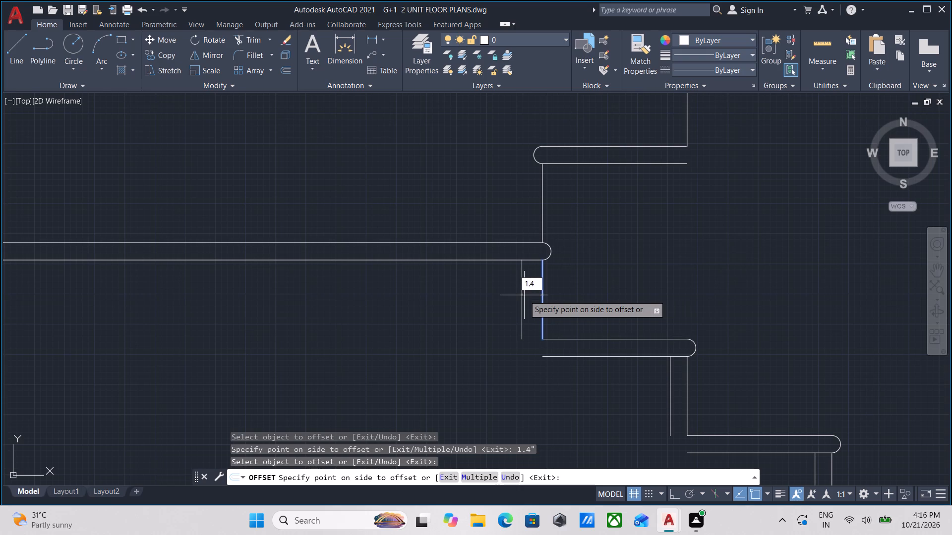
key("shift+quotedbl")
key("Return")
key("Escape")
scroll(528, 292, "down", 3)
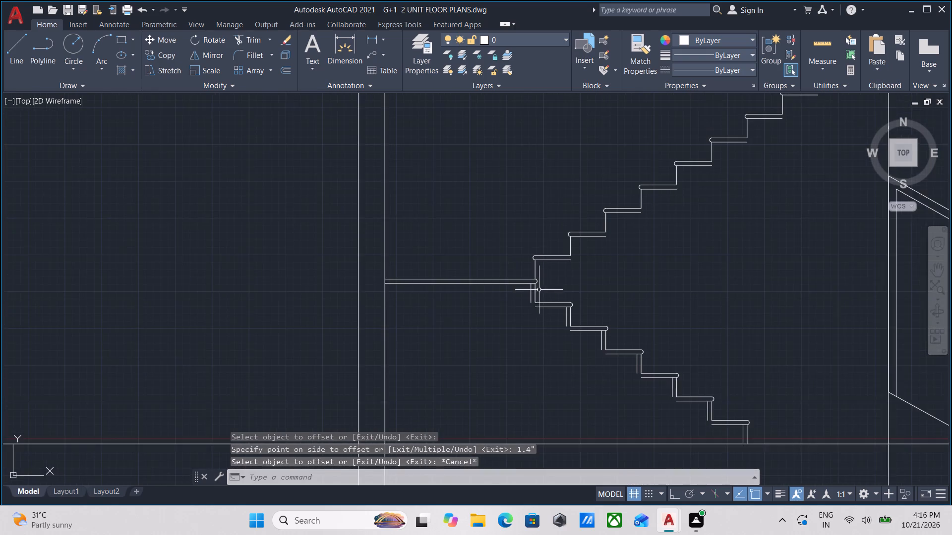
Ungroup the tread, nosing and riser of the upper flight's first step above the landing.
middle_click_drag(539, 290, 540, 324)
scroll(541, 314, "up", 3)
left_click(537, 283)
left_click(484, 267)
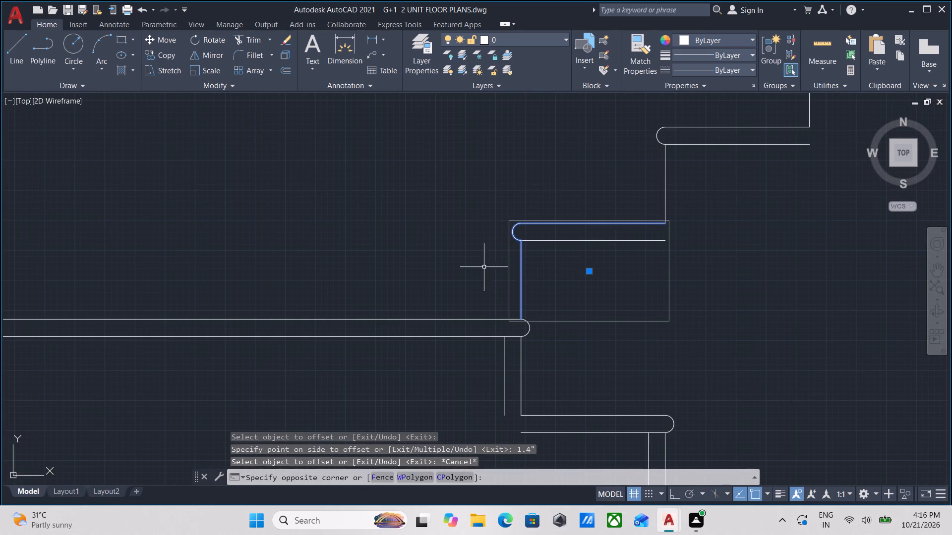
middle_click_drag(538, 282, 515, 346)
scroll(538, 282, "down", 1)
middle_click_drag(540, 333, 537, 352)
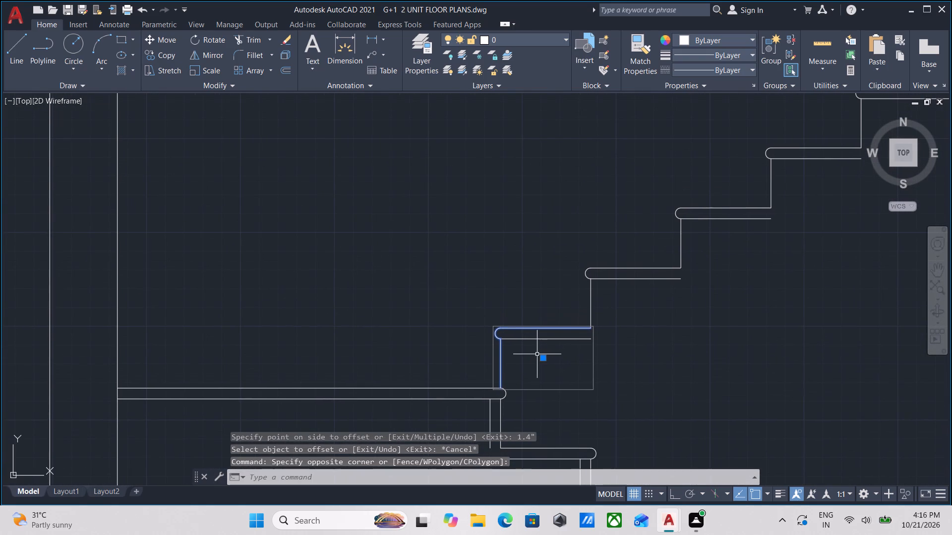
type("UNG")
key("Return")
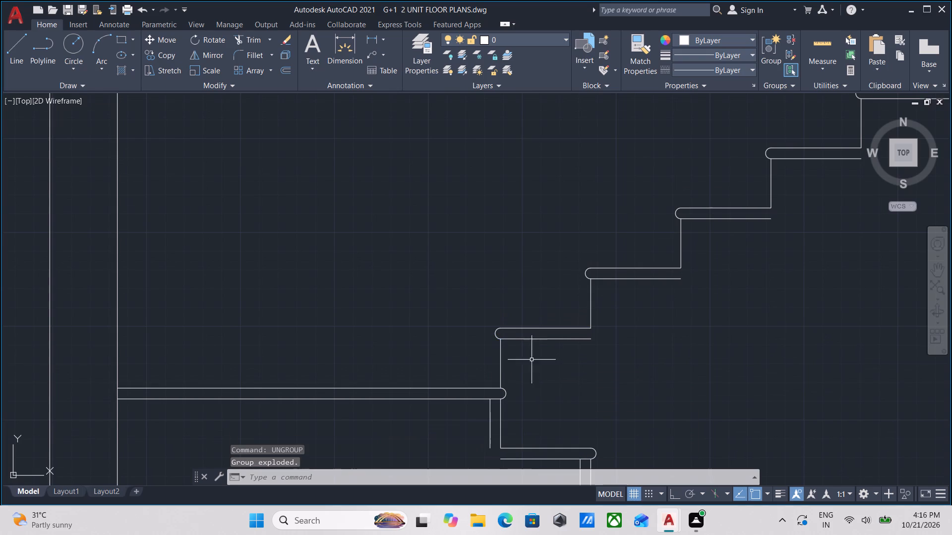
Offset the riser line of the upper flight's first step above the landing 1.4" inward, under the tread.
left_click(513, 372)
left_click(480, 355)
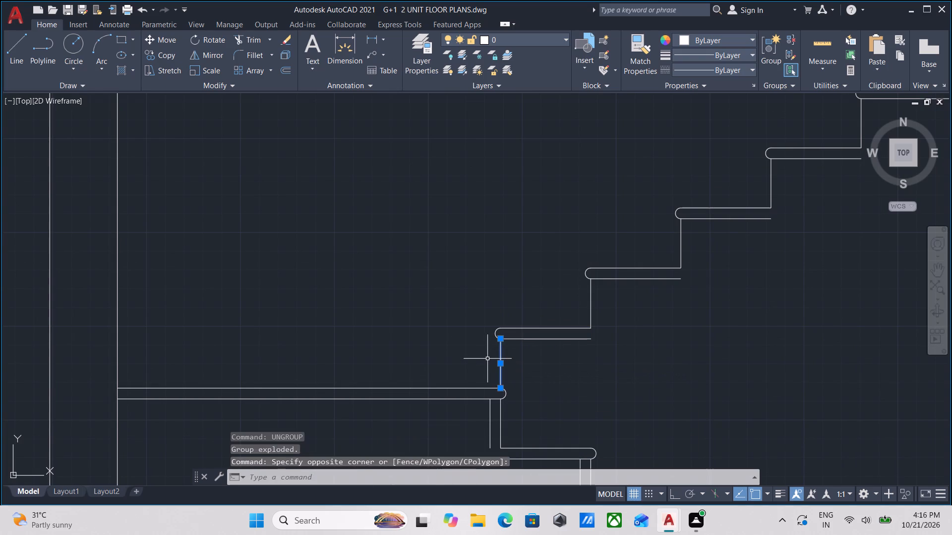
scroll(547, 372, "up", 1)
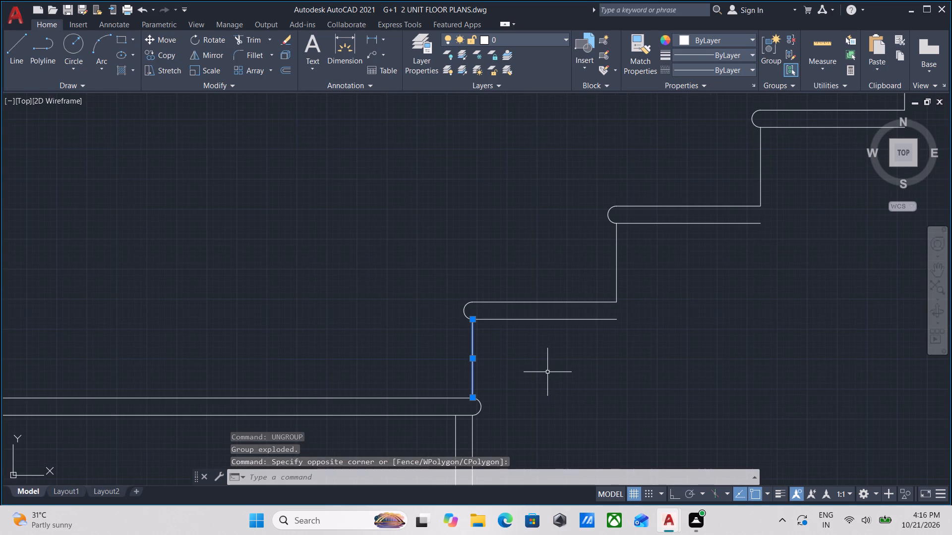
key("o")
key("Return")
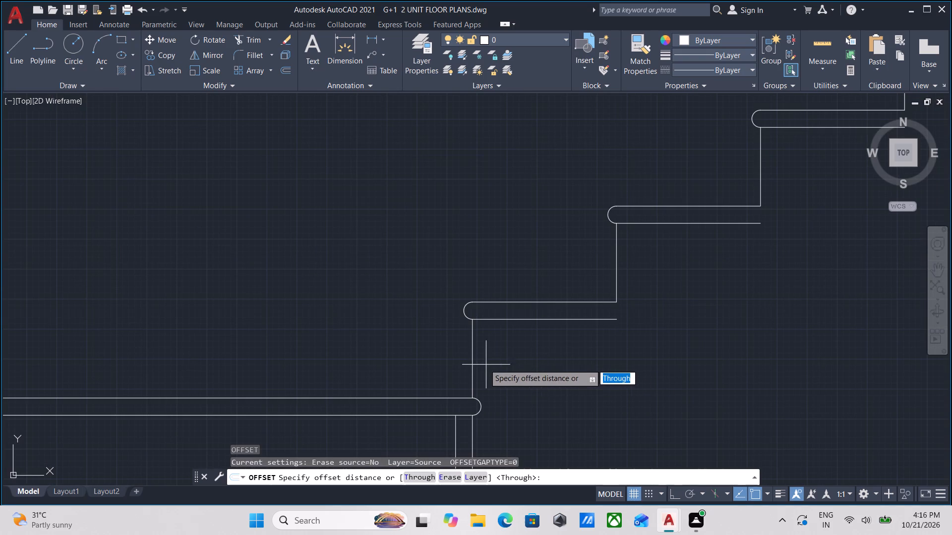
left_click(471, 359)
left_click(505, 360)
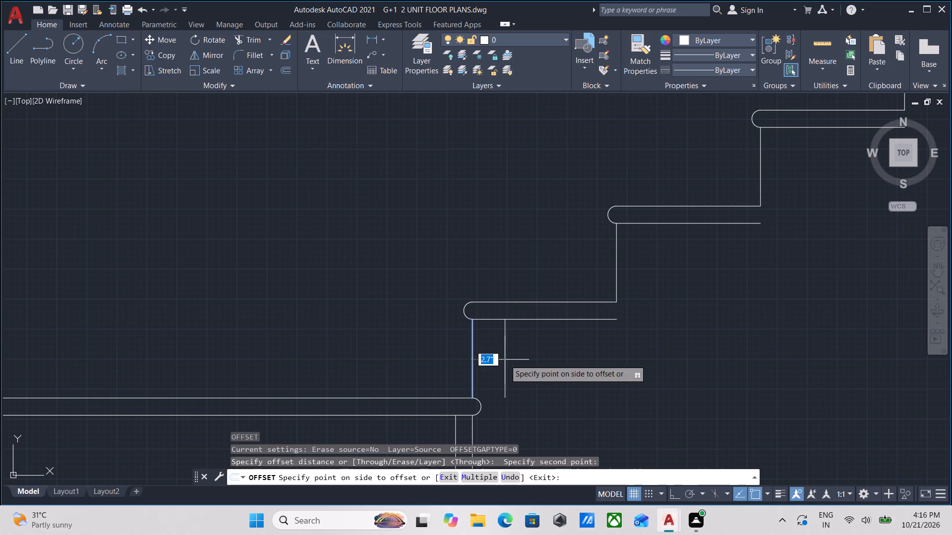
type("1.4")
key("shift+quotedbl")
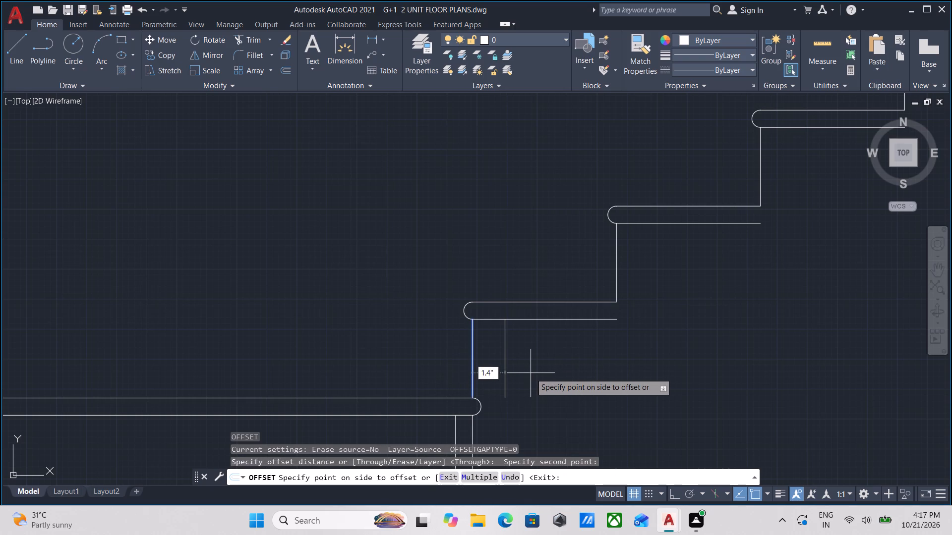
key("Return")
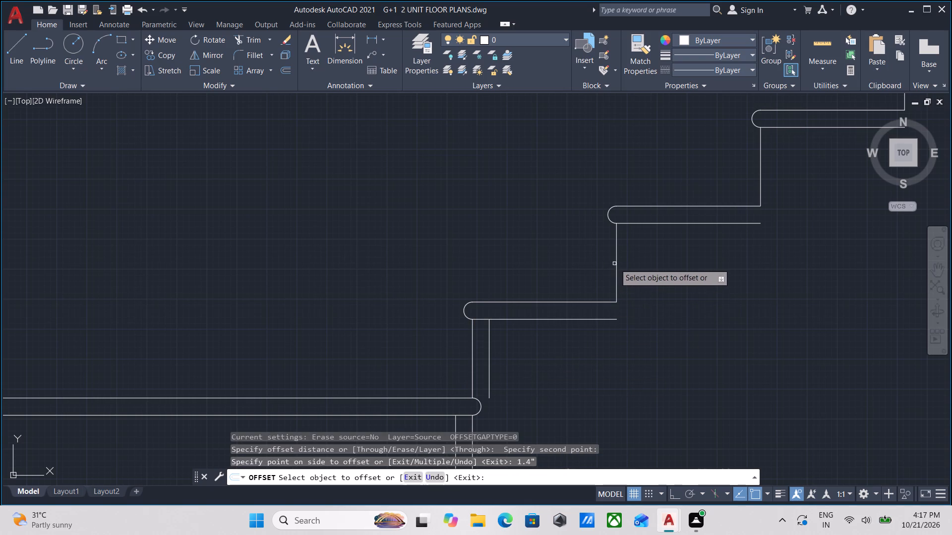
Offset the riser line of the upper flight's second step above the landing 1.4" inward, under the tread.
left_click(617, 264)
type("1.4")
key("shift+quotedbl")
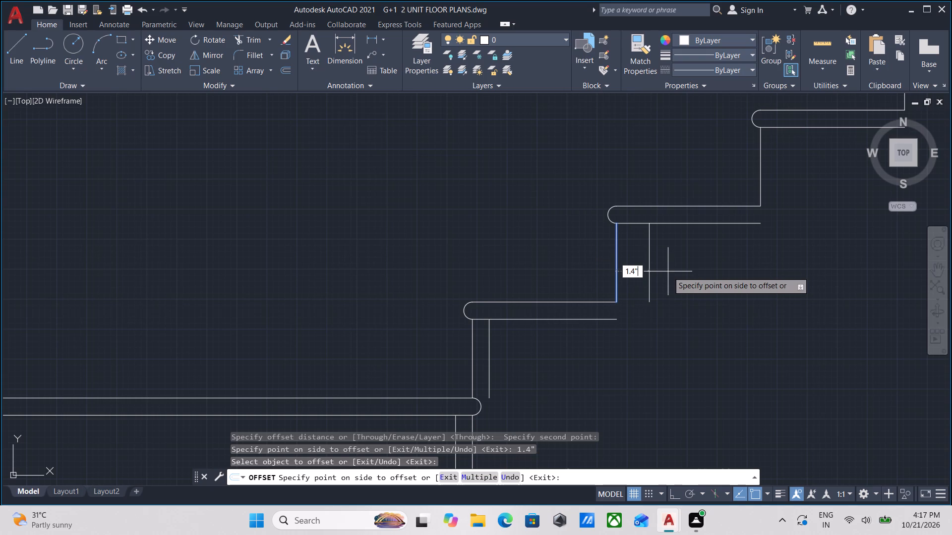
key("Return")
Offset the riser line of the upper flight's third step above the landing 1.4" inward, under the tread.
middle_click_drag(668, 271, 376, 387)
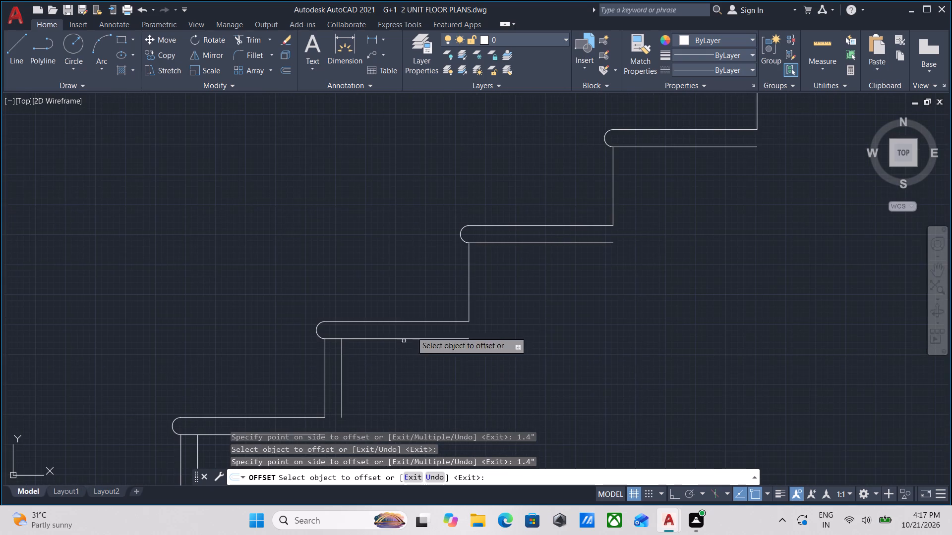
left_click(469, 273)
key("1")
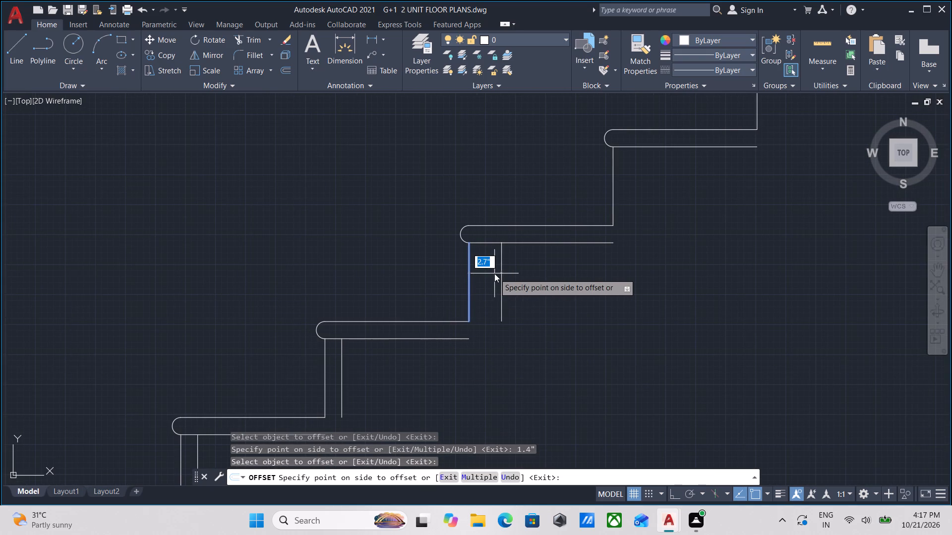
type(".4")
key("shift+quotedbl")
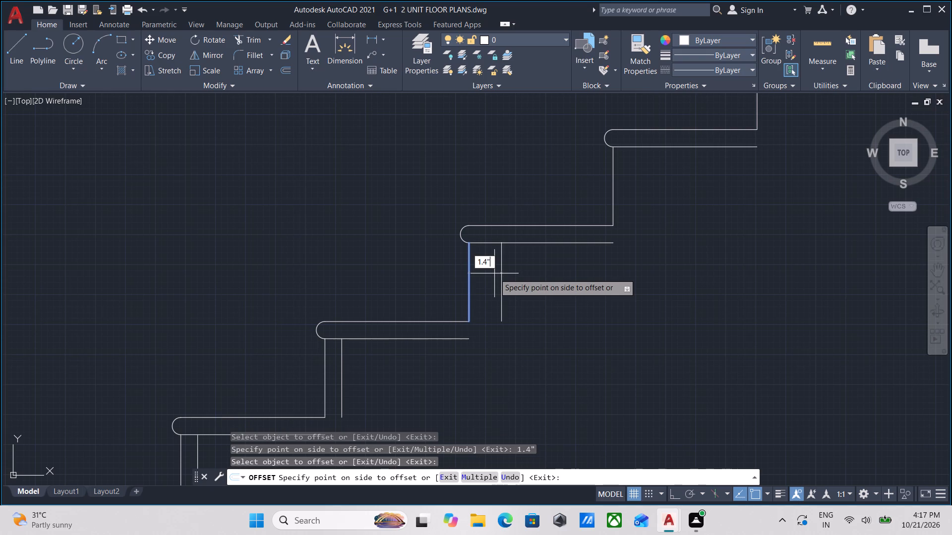
key("Return")
Offset the riser line of the upper flight's fourth step above the landing 1.4" inward, under the tread.
scroll(495, 274, "down", 2)
middle_click_drag(495, 274, 397, 355)
scroll(407, 347, "up", 2)
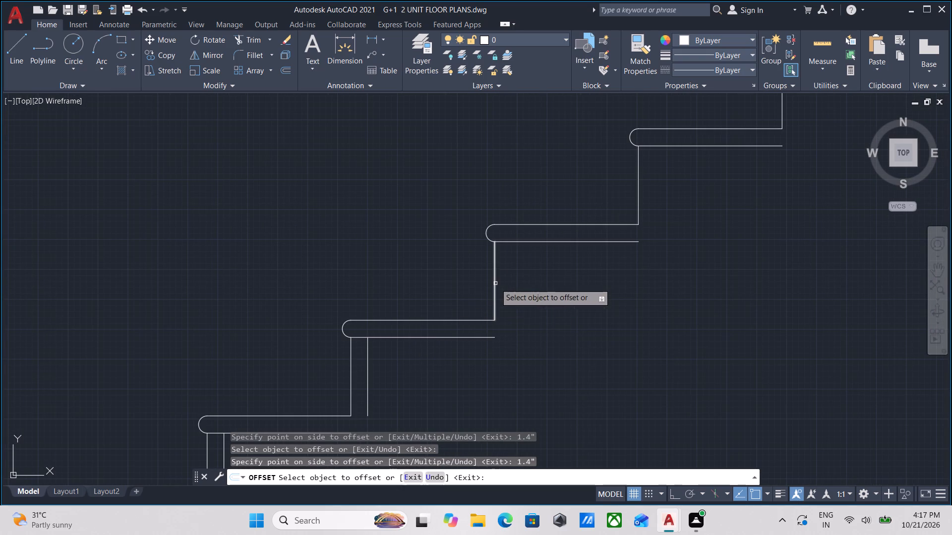
left_click(495, 283)
type("1.4")
key("shift+quotedbl")
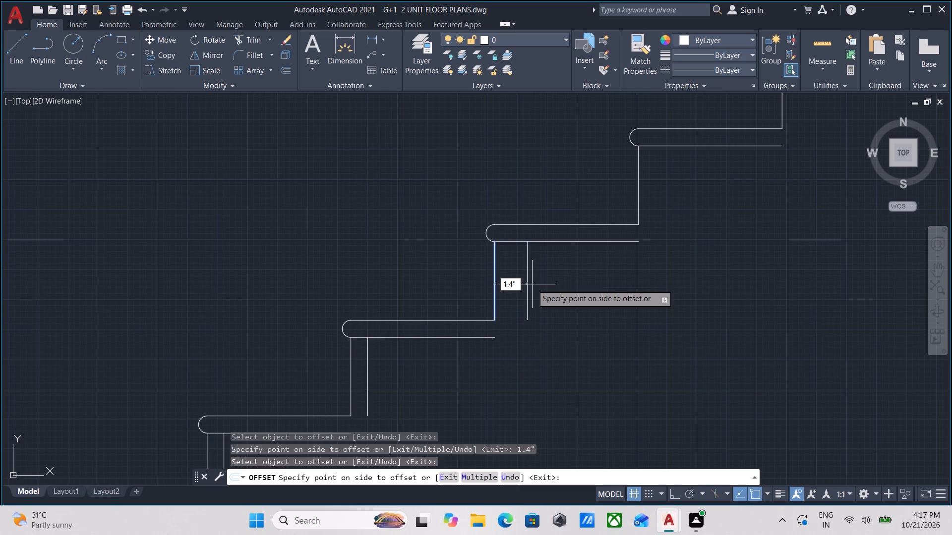
key("Return")
Offset the riser line of the upper flight's fifth step above the landing 1.4" inward, under the tread.
scroll(602, 221, "down", 2)
middle_click_drag(602, 221, 585, 246)
scroll(585, 246, "down", 1)
scroll(596, 239, "up", 2)
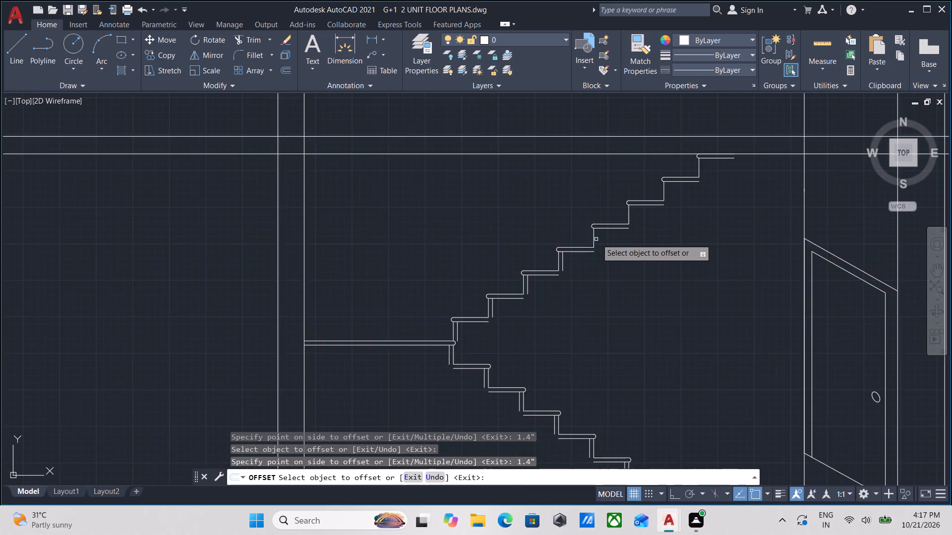
scroll(597, 239, "up", 3)
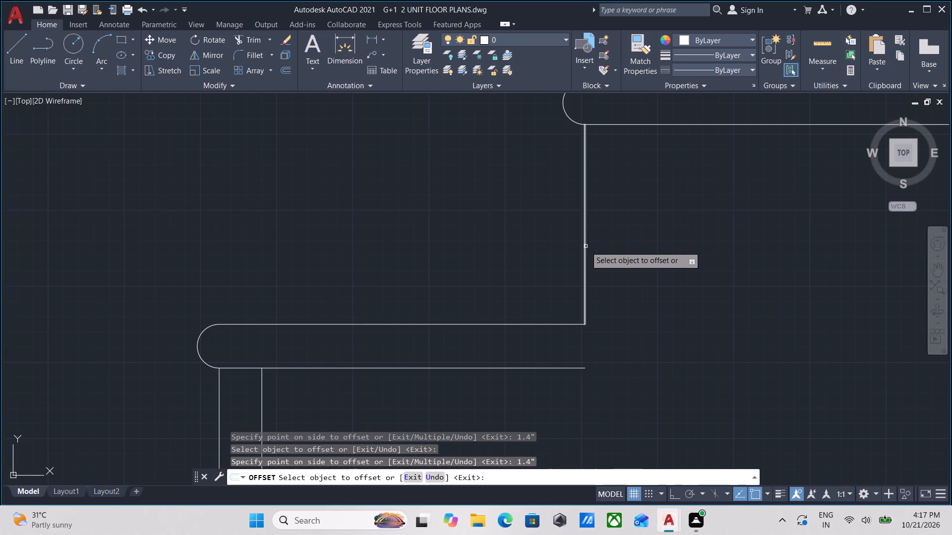
left_click(586, 246)
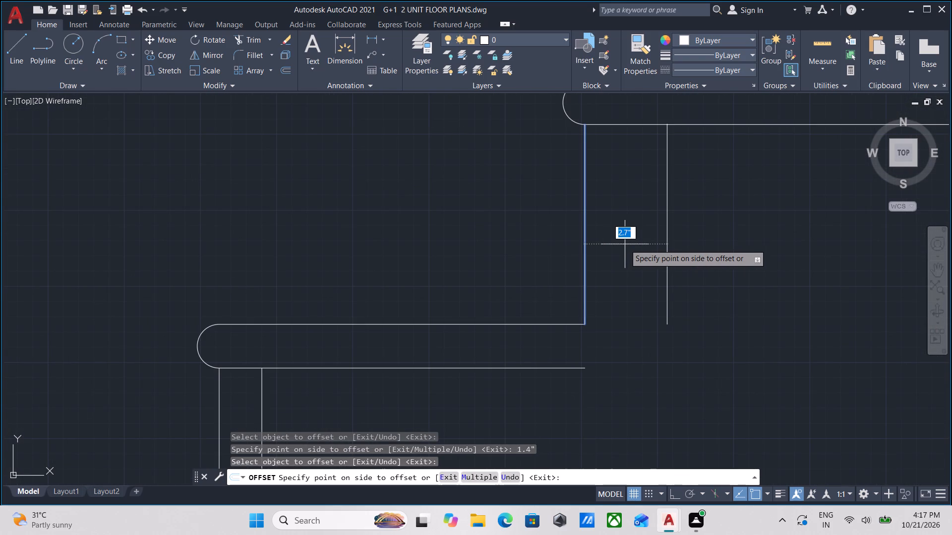
key("1")
type(".4")
key("shift+quotedbl")
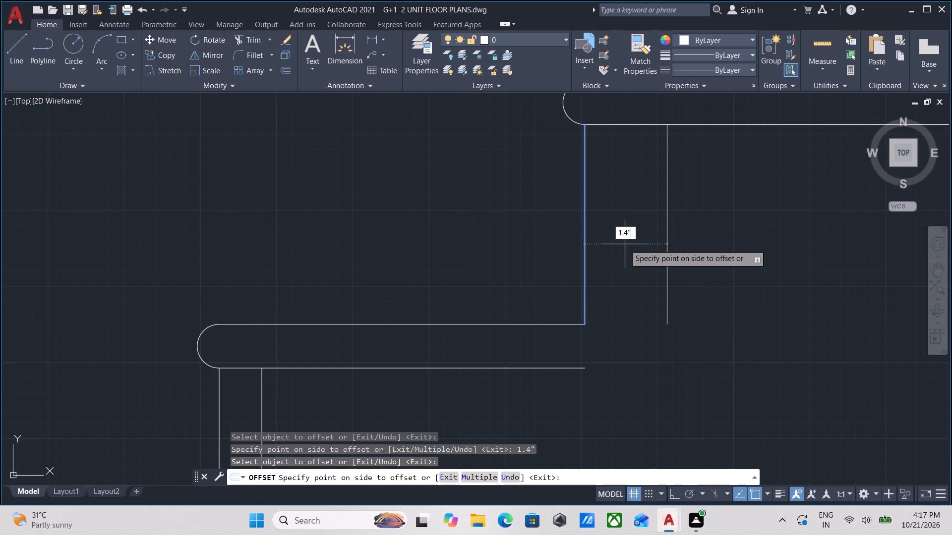
key("Return")
Offset the riser line of the upper flight's sixth step above the landing 1.4" inward, under the tread.
scroll(625, 244, "down", 3)
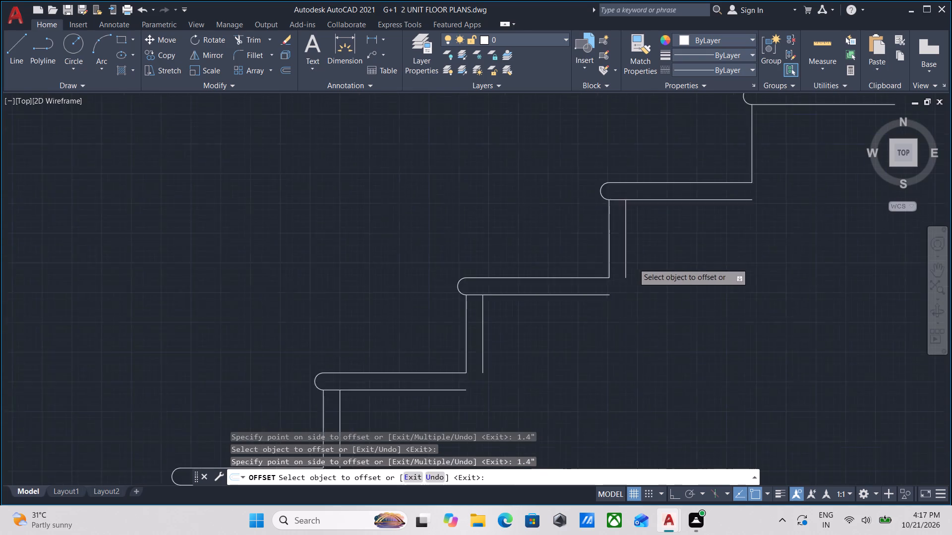
middle_click_drag(633, 263, 457, 317)
scroll(532, 250, "up", 2)
left_click(528, 246)
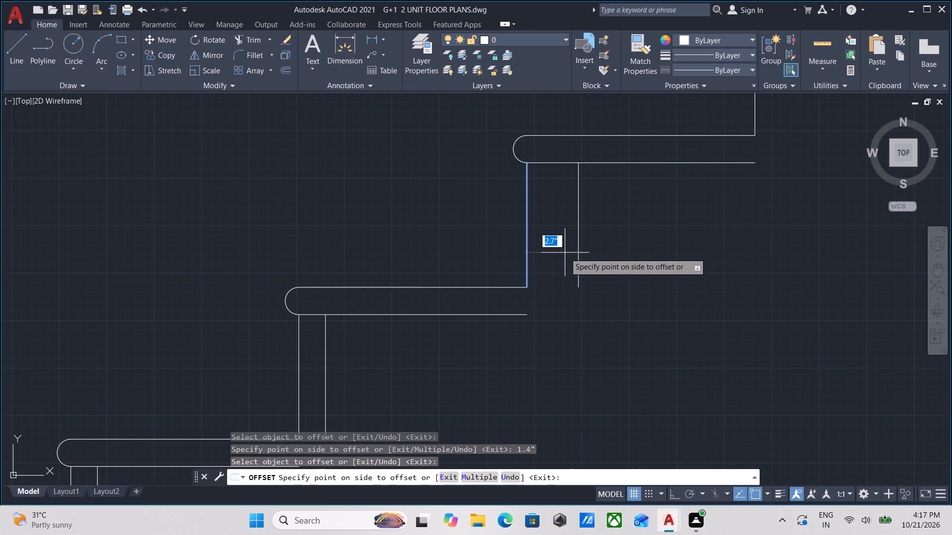
type("1.4")
key("shift+quotedbl")
key("Return")
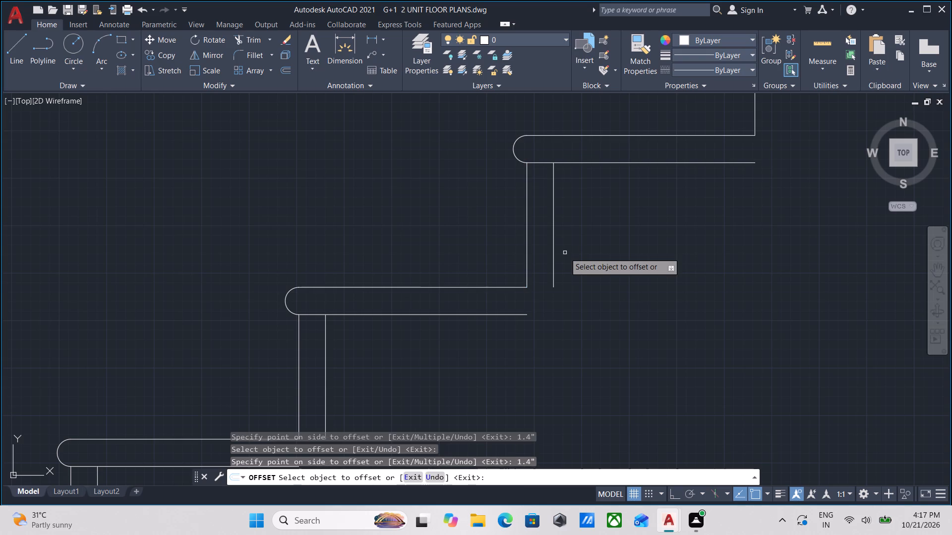
Offset the riser line of the upper flight's seventh step above the landing 1.4" inward, under the tread.
scroll(565, 252, "down", 2)
middle_click_drag(565, 252, 493, 328)
scroll(531, 270, "up", 1)
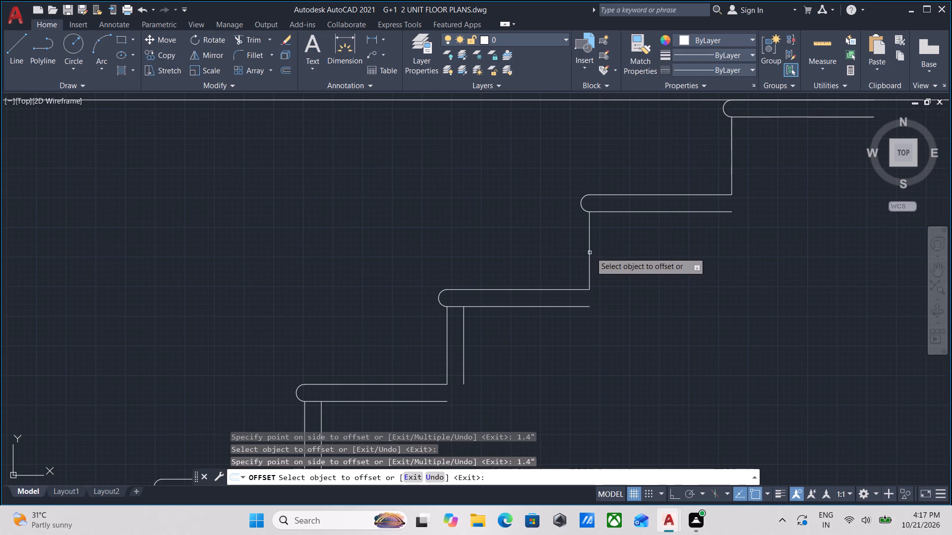
left_click(591, 252)
type("1.4")
key("shift+quotedbl")
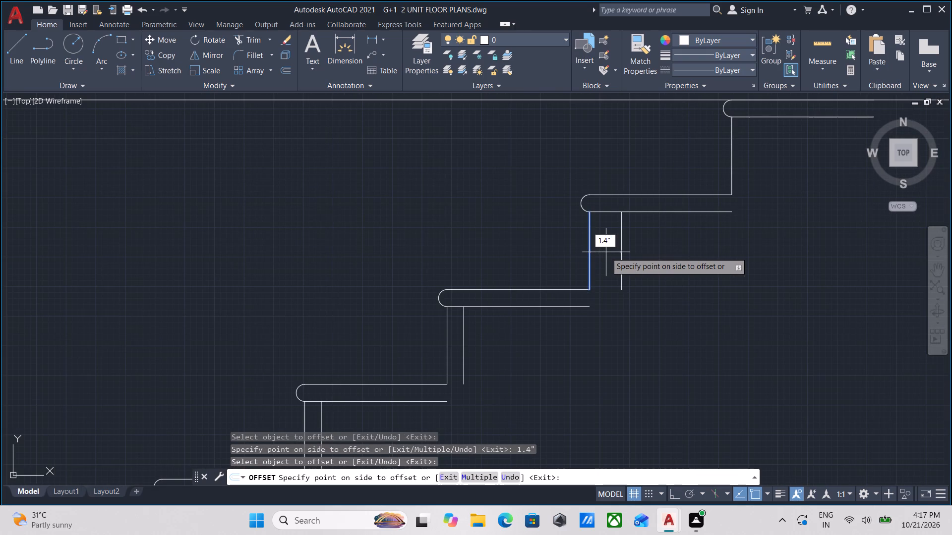
key("Return")
key("Escape")
Ungroup the tread, nosing and riser of the upper flight's topmost step, at the upper floor line.
scroll(606, 252, "down", 1)
middle_click_drag(606, 252, 529, 326)
scroll(589, 288, "up", 2)
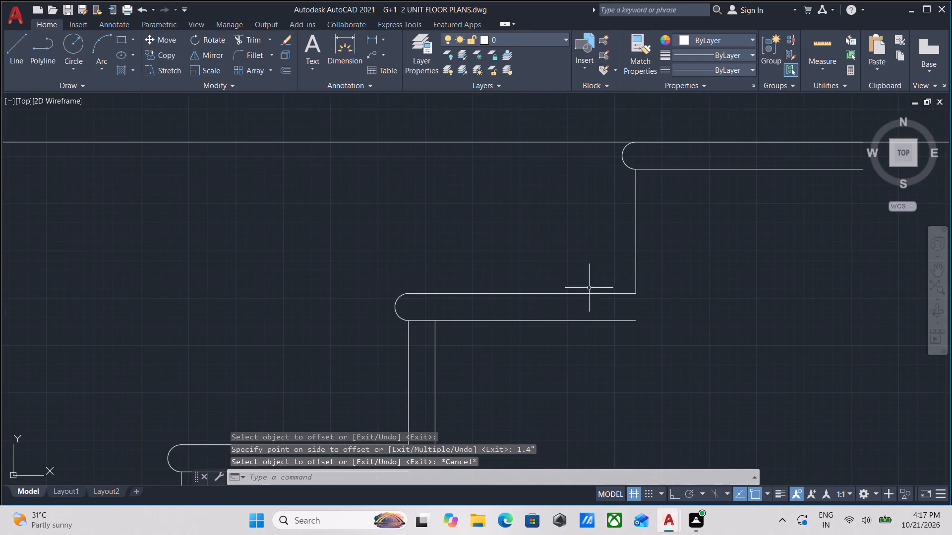
left_click(640, 259)
left_click(605, 237)
middle_click_drag(633, 241, 592, 273)
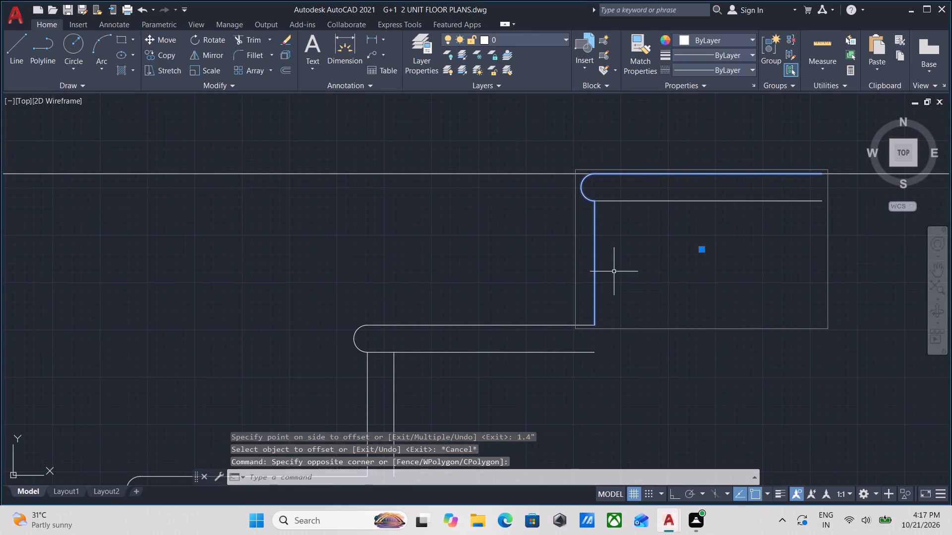
type("UNG")
key("Return")
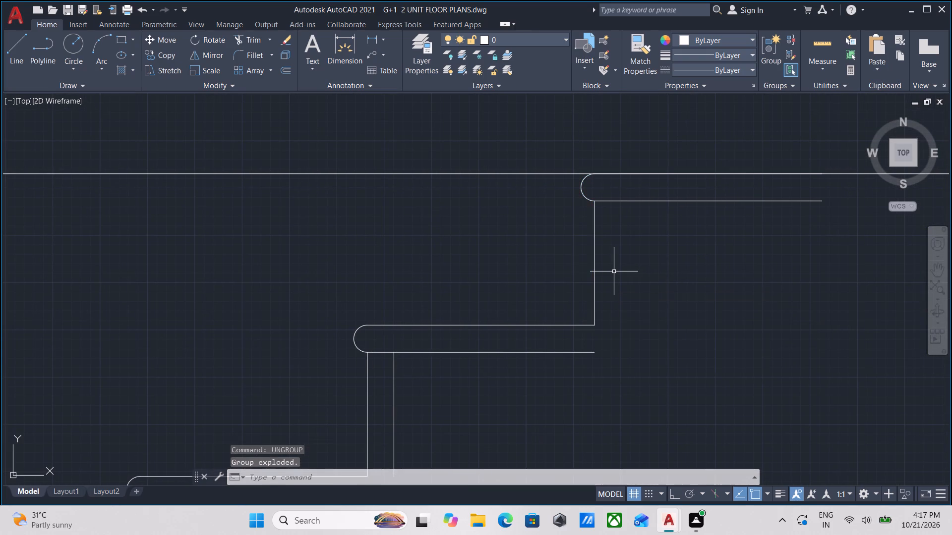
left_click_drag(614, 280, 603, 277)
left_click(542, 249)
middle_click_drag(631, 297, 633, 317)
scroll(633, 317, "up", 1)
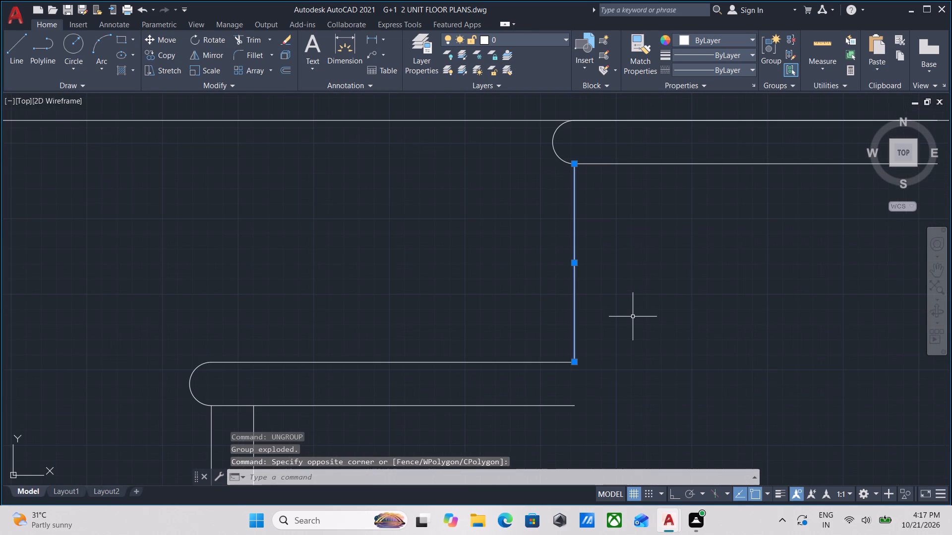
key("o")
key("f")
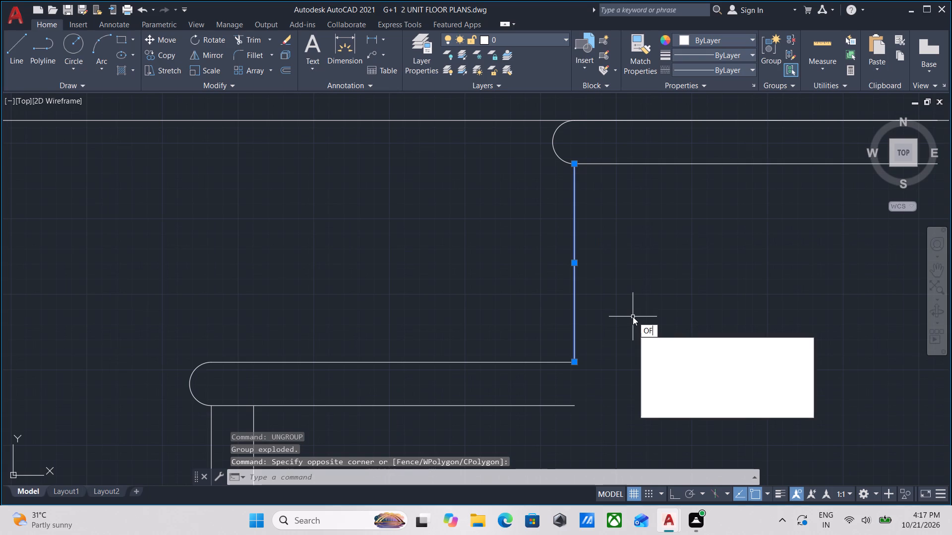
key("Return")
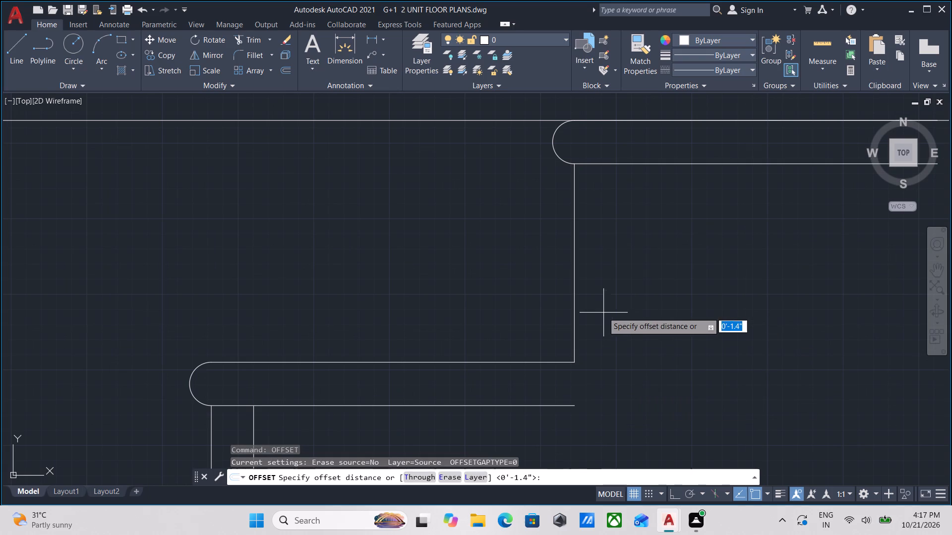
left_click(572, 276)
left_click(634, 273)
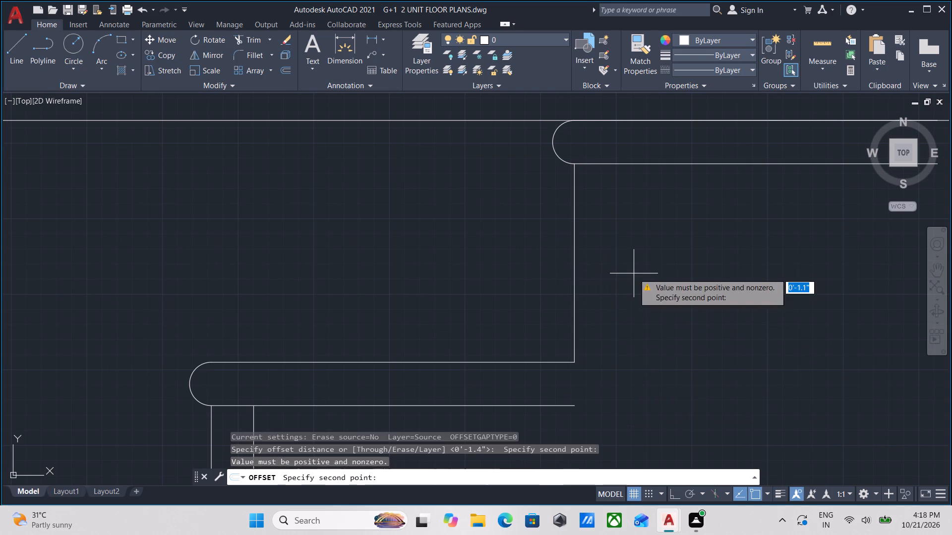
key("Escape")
Offset the riser line of the upper flight's topmost step inward, under the tread, entering 1.4".
left_click(588, 287)
left_click(555, 251)
middle_click_drag(586, 260, 580, 282)
key("o")
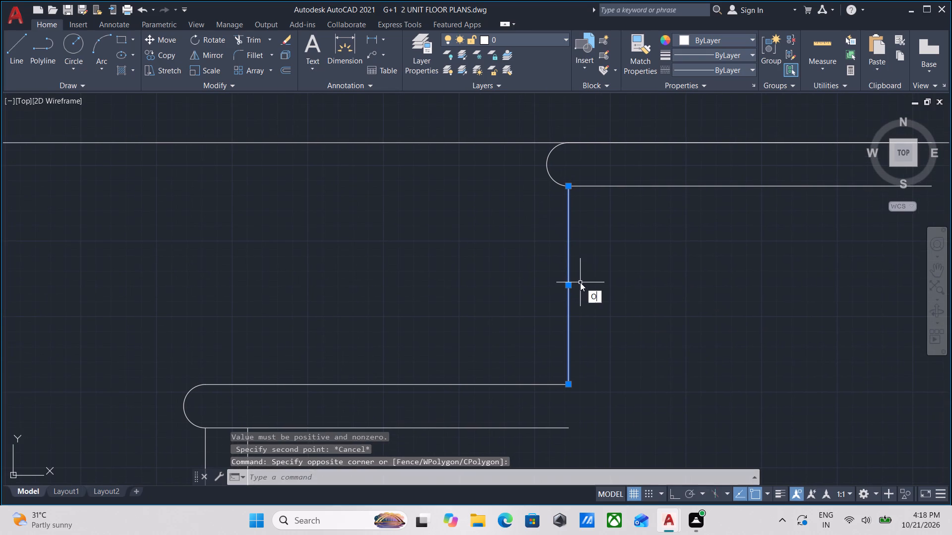
key("Return")
left_click(567, 278)
left_click(636, 284)
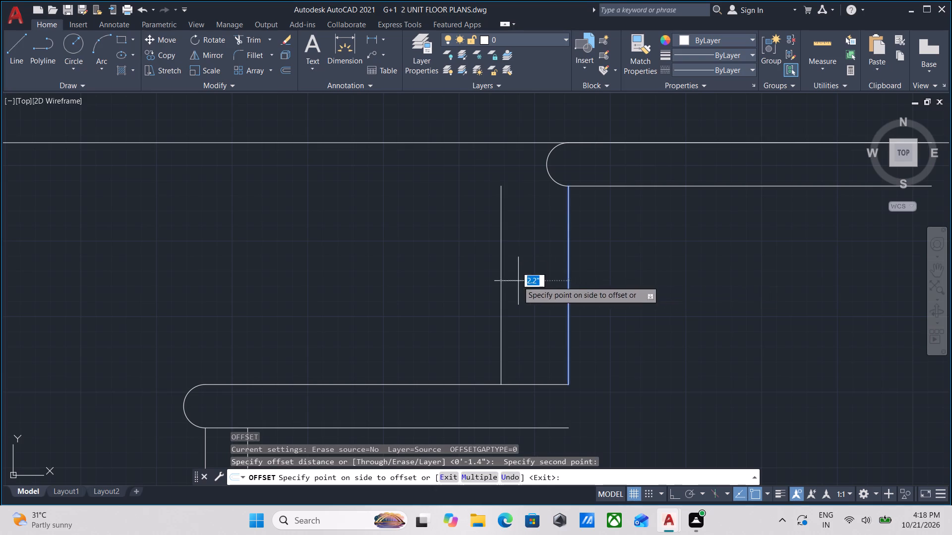
key("o")
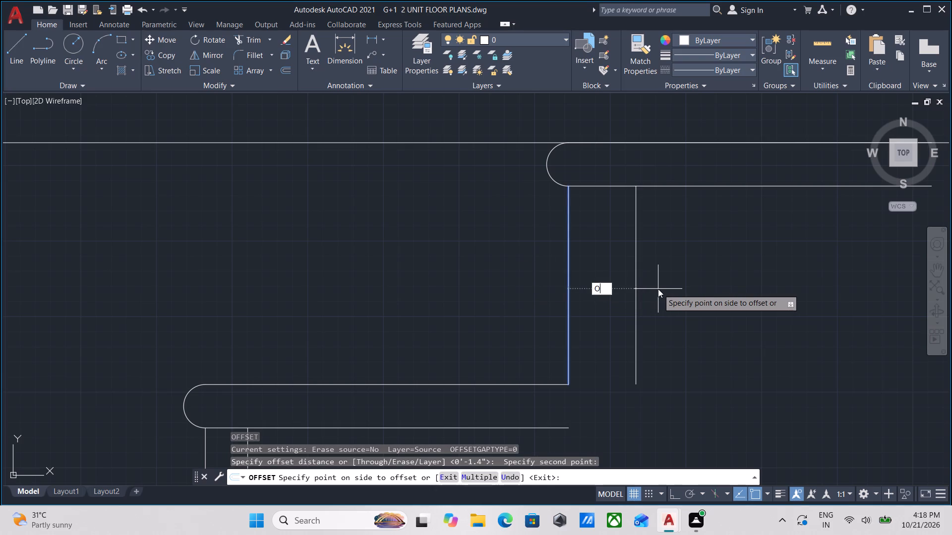
key("BackSpace")
key("1")
type(".4")
key("shift+quotedbl")
key("Return")
key("Escape")
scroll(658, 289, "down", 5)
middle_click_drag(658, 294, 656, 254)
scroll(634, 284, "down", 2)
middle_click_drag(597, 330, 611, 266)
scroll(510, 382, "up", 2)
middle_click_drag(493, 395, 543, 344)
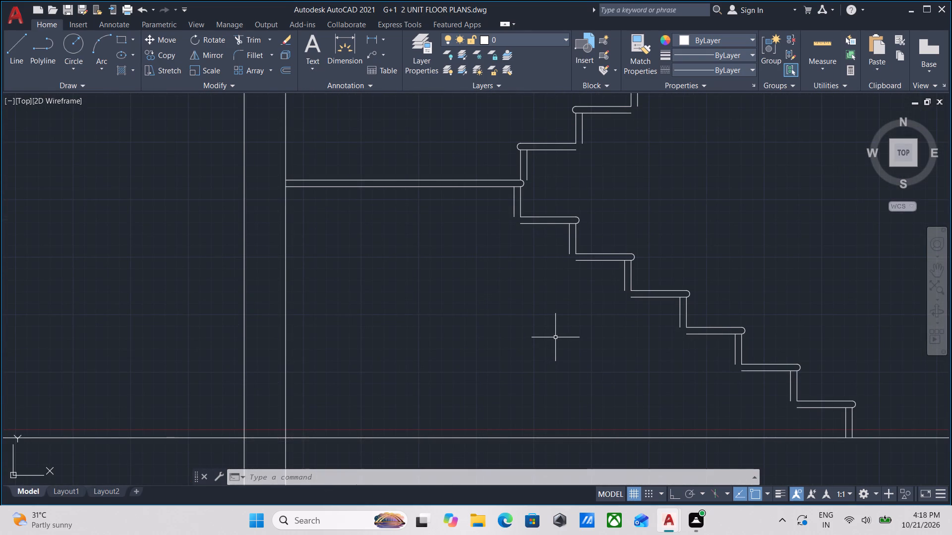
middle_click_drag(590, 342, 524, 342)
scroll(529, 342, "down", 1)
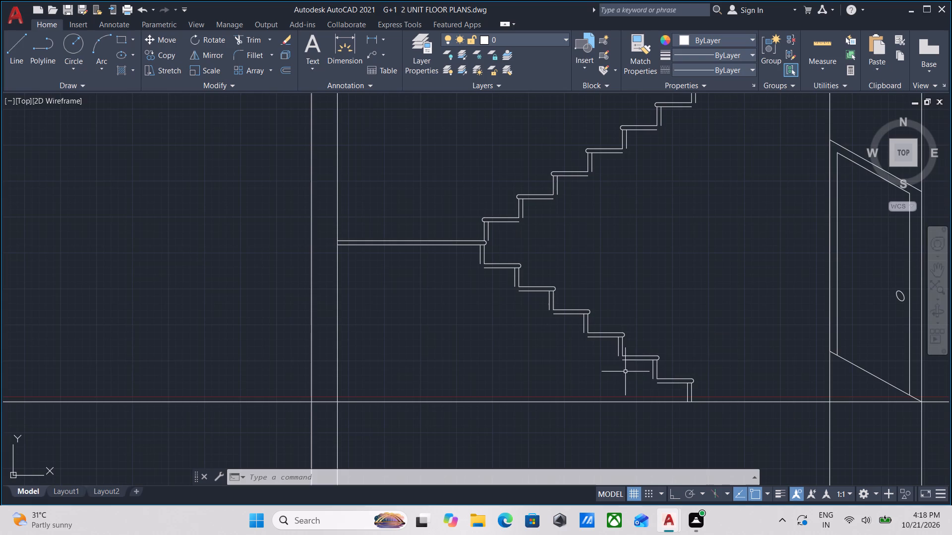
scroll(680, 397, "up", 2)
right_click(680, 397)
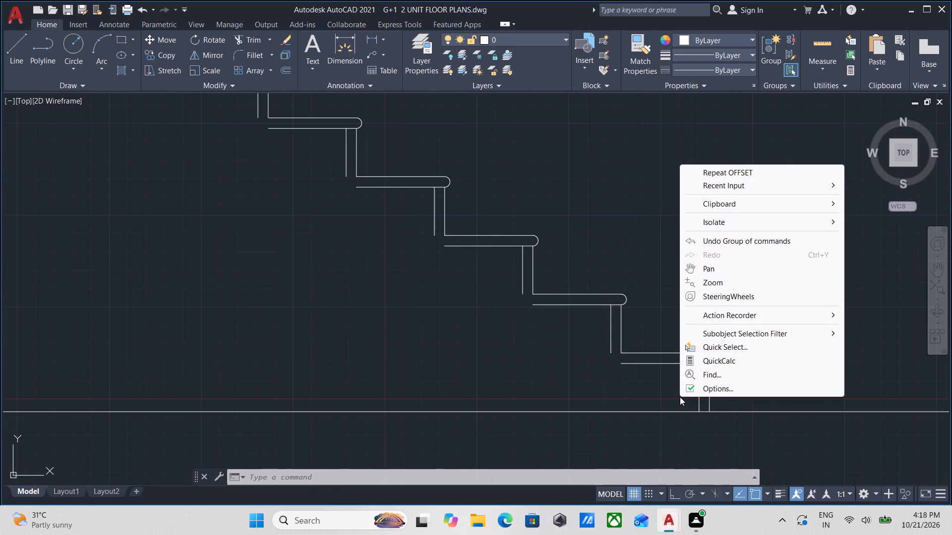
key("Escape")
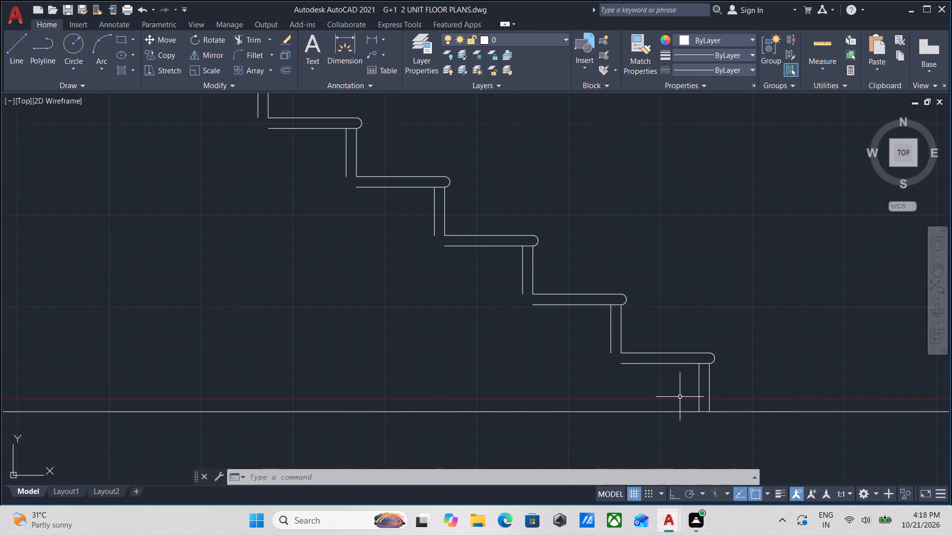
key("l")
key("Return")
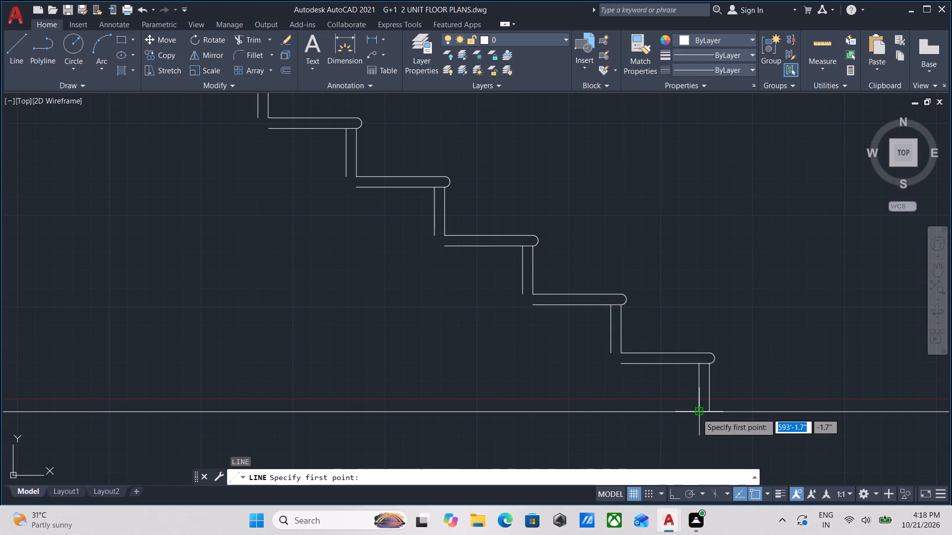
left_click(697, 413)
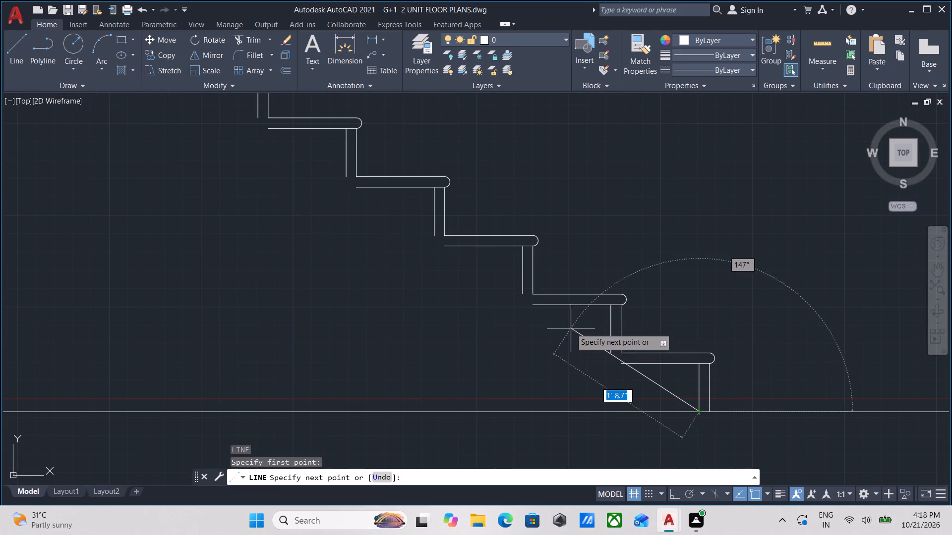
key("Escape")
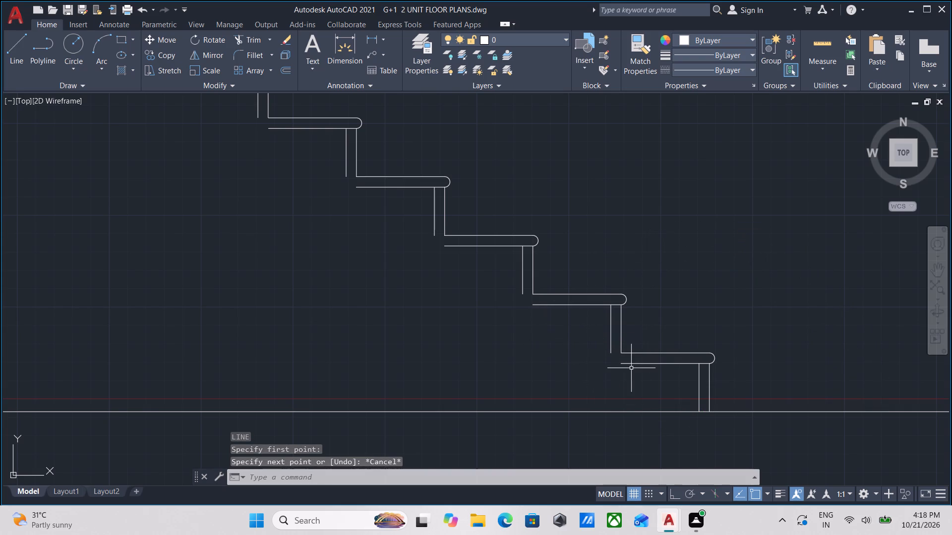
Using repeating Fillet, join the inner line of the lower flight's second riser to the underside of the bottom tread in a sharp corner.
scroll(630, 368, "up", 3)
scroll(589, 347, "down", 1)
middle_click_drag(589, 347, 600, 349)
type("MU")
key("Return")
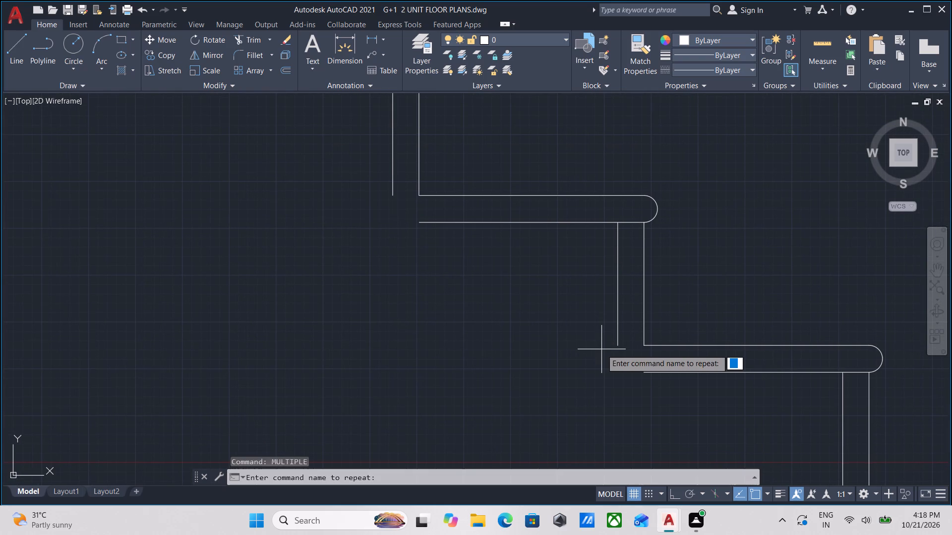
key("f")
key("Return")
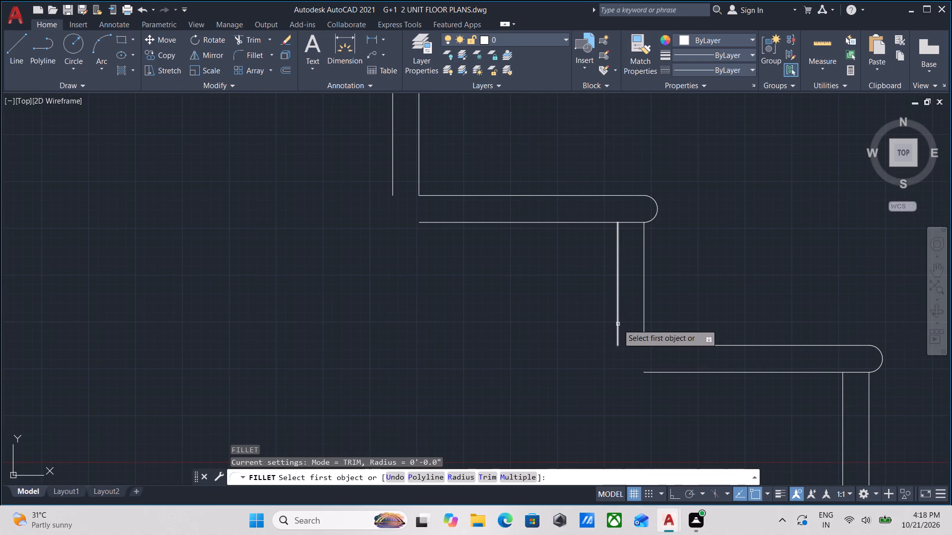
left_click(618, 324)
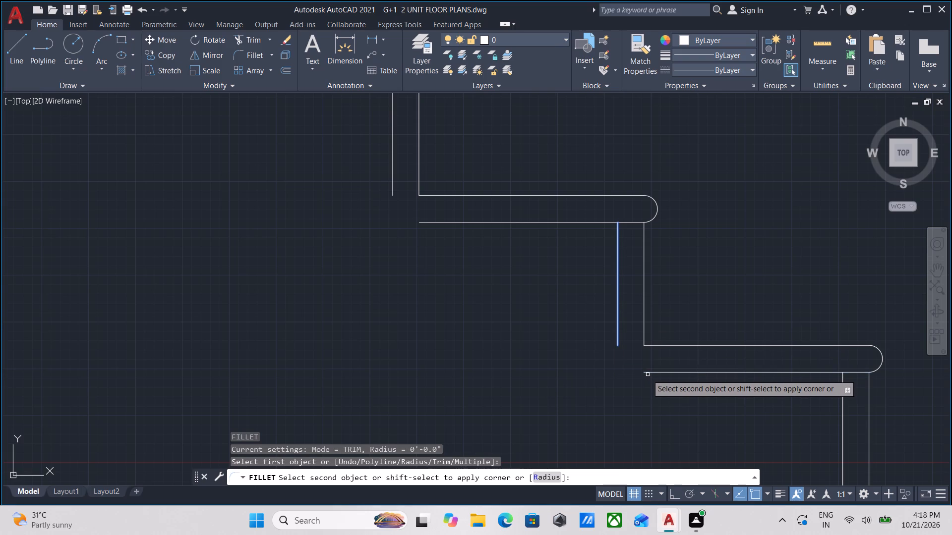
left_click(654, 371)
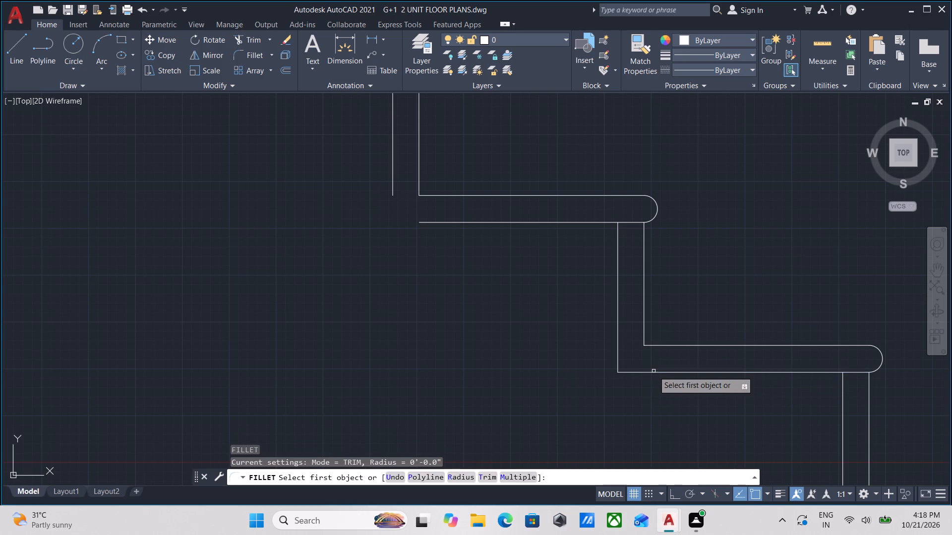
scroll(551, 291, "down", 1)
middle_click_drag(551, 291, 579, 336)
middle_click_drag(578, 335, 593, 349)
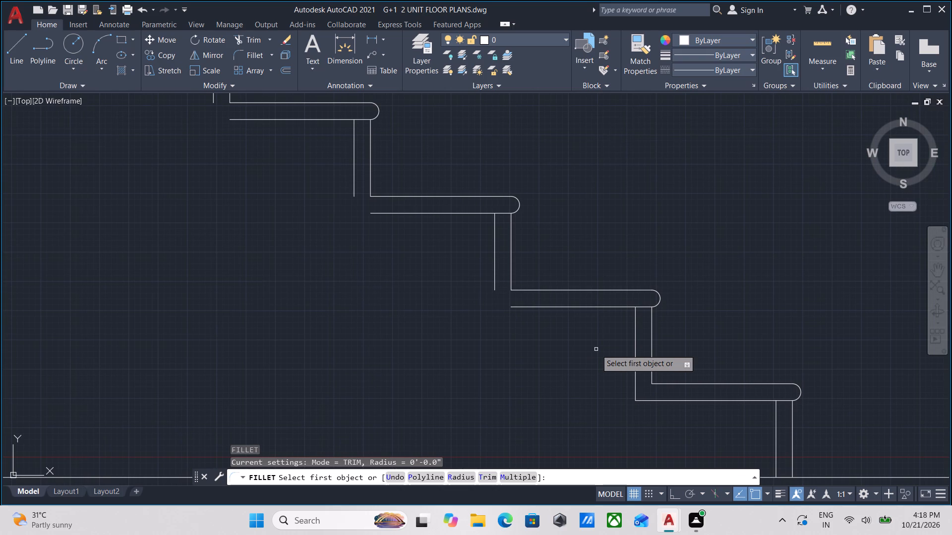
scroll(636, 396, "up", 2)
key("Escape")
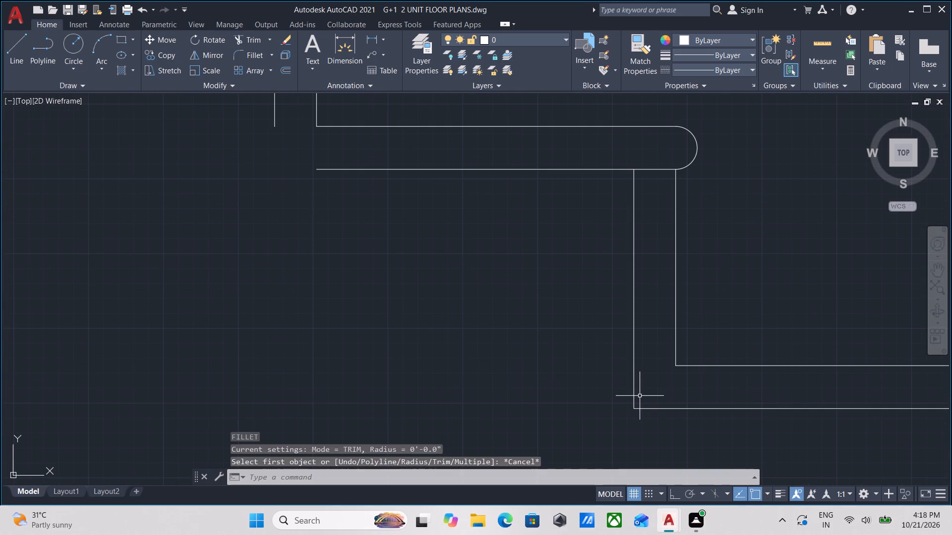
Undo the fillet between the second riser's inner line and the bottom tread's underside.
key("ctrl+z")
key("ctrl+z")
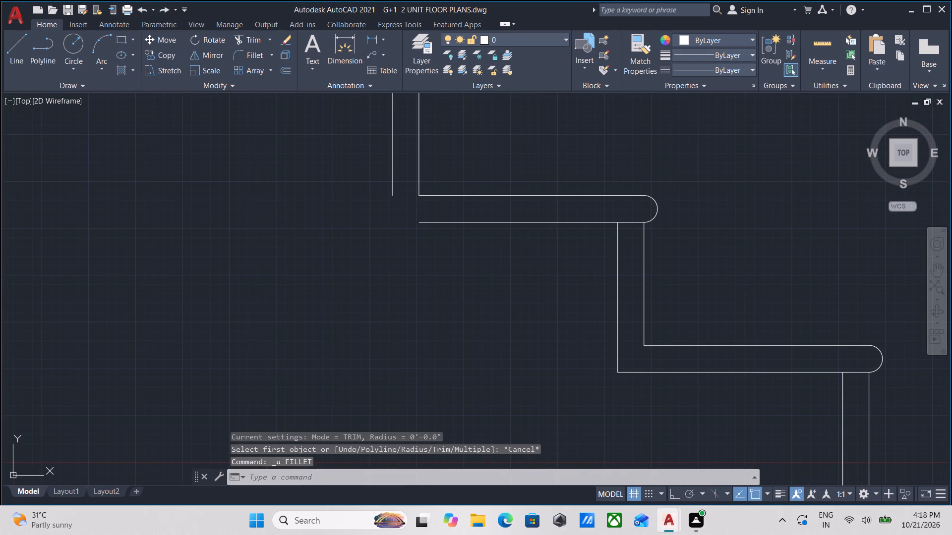
Start Fillet in repeating mode for the corner between the lower flight's second inner riser line and the bottom tread's underside.
type("MU")
key("Return")
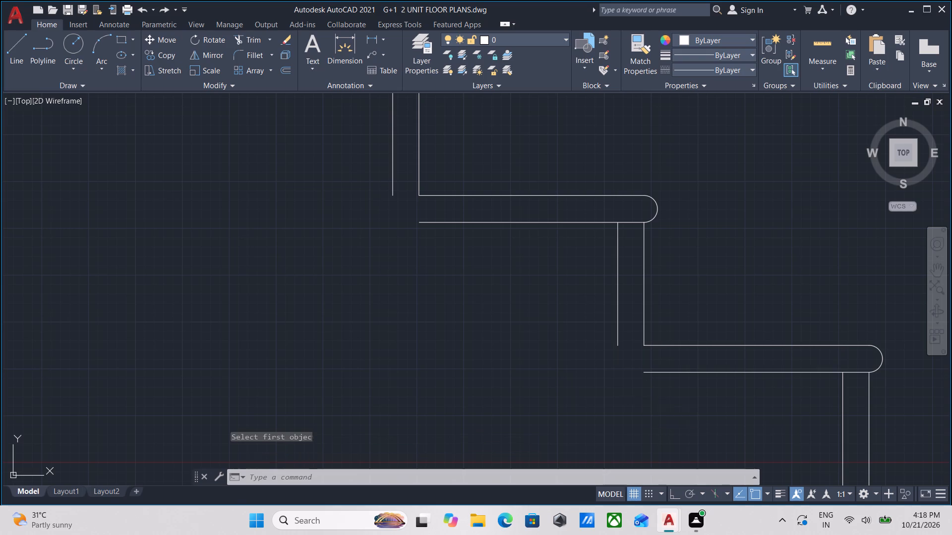
key("f")
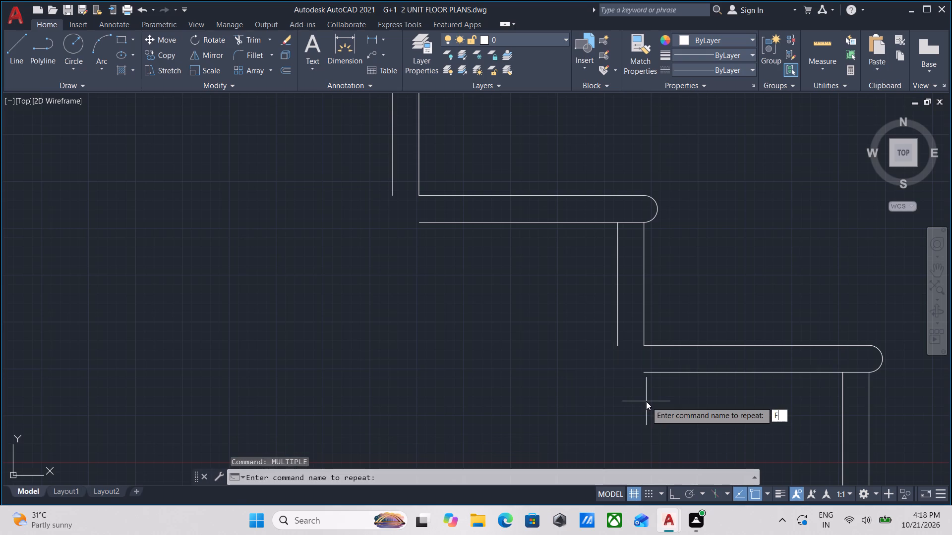
Set the fillet radius to 1" and round the inner riser corners under the lower flight's first and second treads.
key("Return")
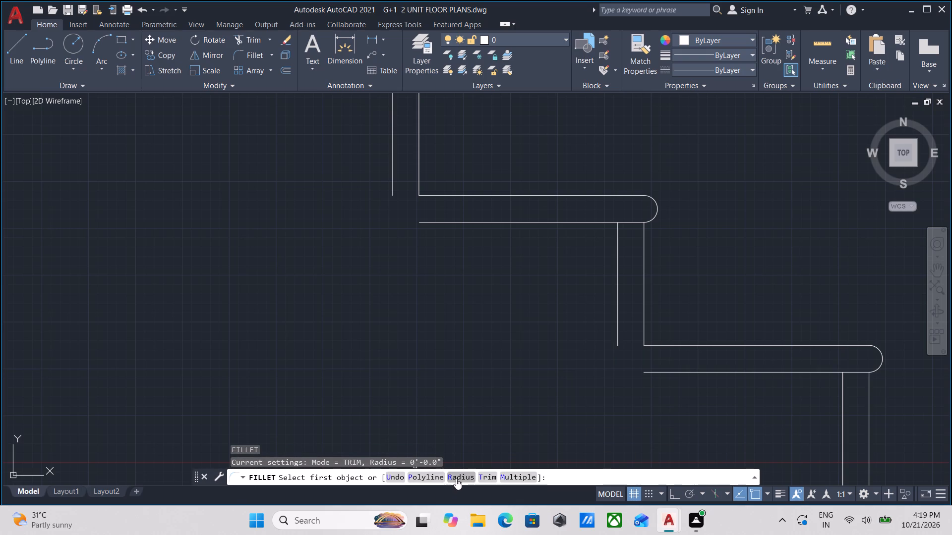
left_click(459, 477)
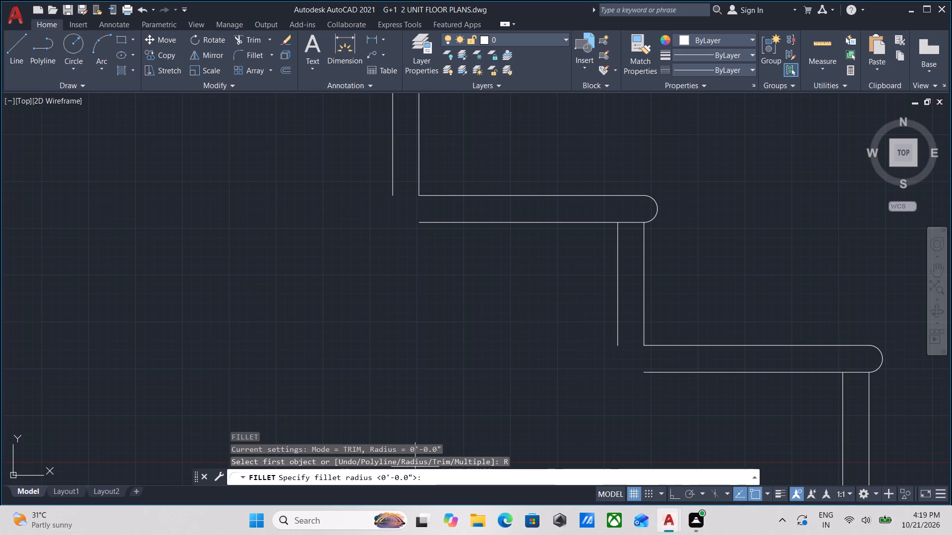
key("1")
key("shift+quotedbl")
key("Return")
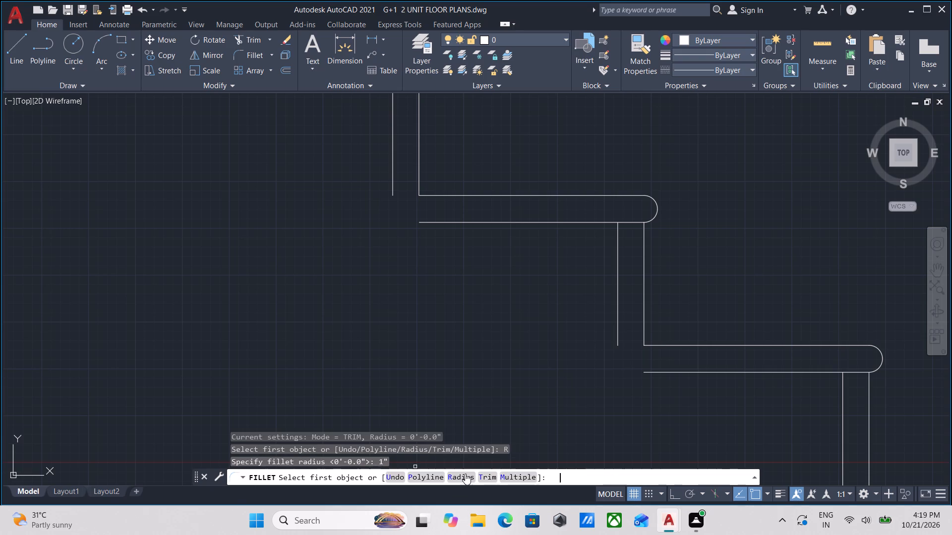
left_click(618, 327)
left_click(655, 371)
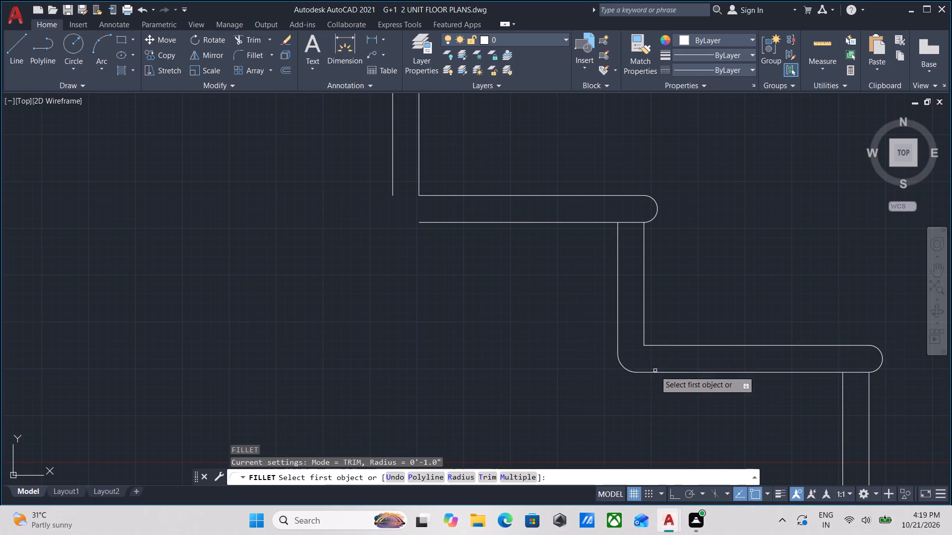
middle_click_drag(525, 326, 547, 403)
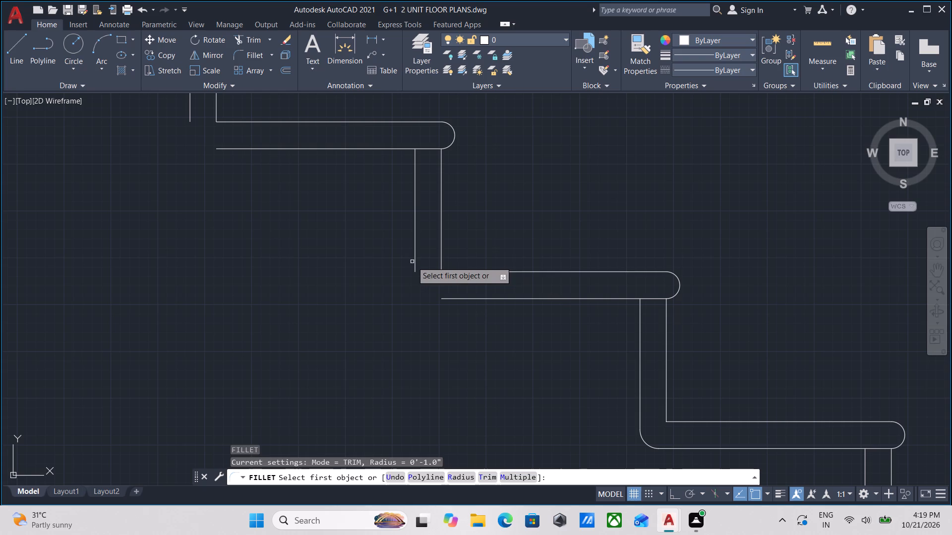
left_click(416, 260)
left_click(455, 299)
Round the inner riser corners under the lower flight's fourth and fifth treads with the 1" fillet.
scroll(455, 299, "down", 3)
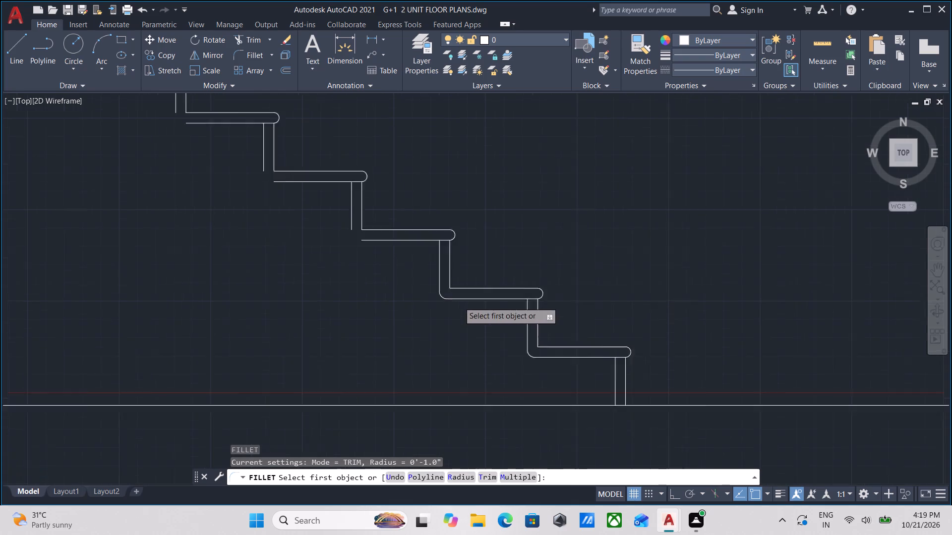
middle_click_drag(472, 311, 572, 321)
middle_click_drag(554, 323, 584, 394)
scroll(568, 333, "up", 2)
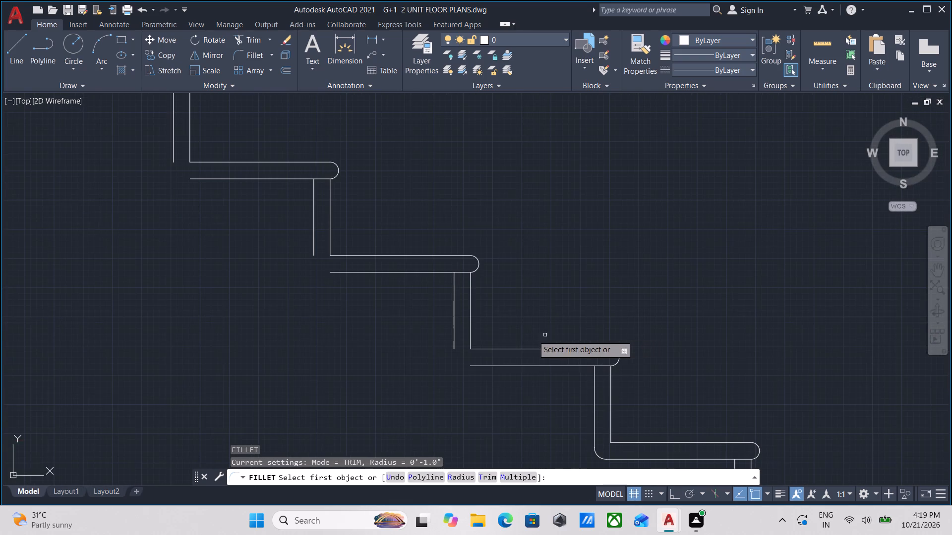
left_click(312, 232)
left_click(345, 274)
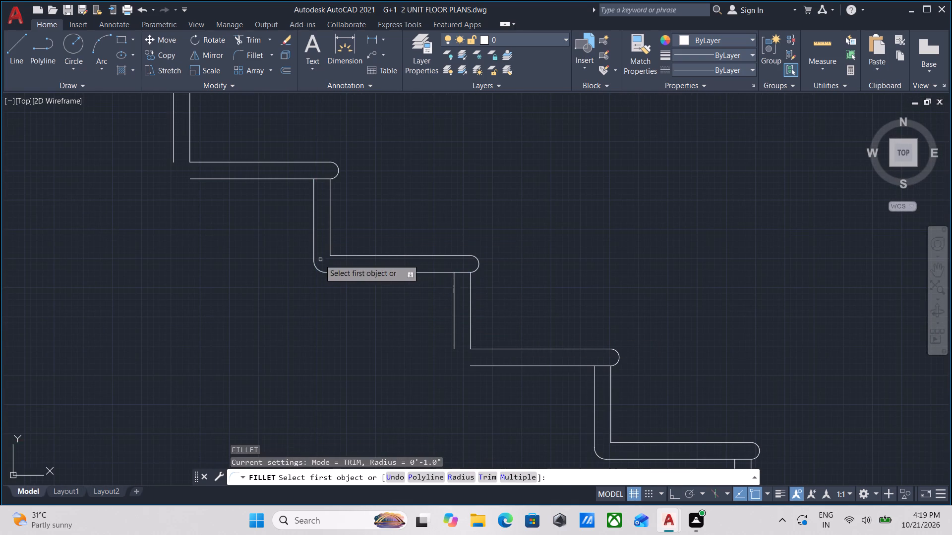
middle_click_drag(319, 259, 378, 404)
left_click(232, 287)
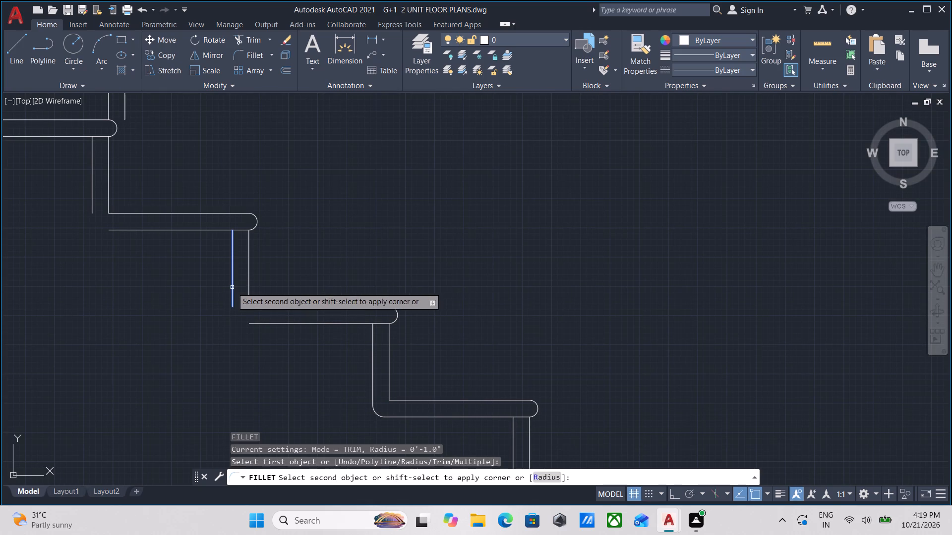
left_click(259, 323)
Fillet the inner line of the riser below the landing to the underside of the lower flight's sixth tread, radius 1".
scroll(253, 321, "down", 2)
middle_click_drag(253, 321, 450, 363)
scroll(378, 316, "up", 2)
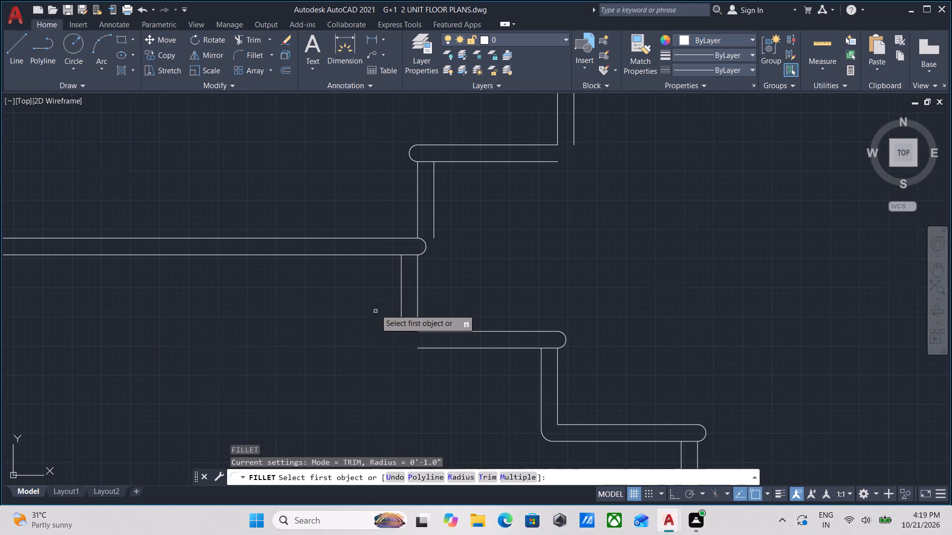
left_click(402, 299)
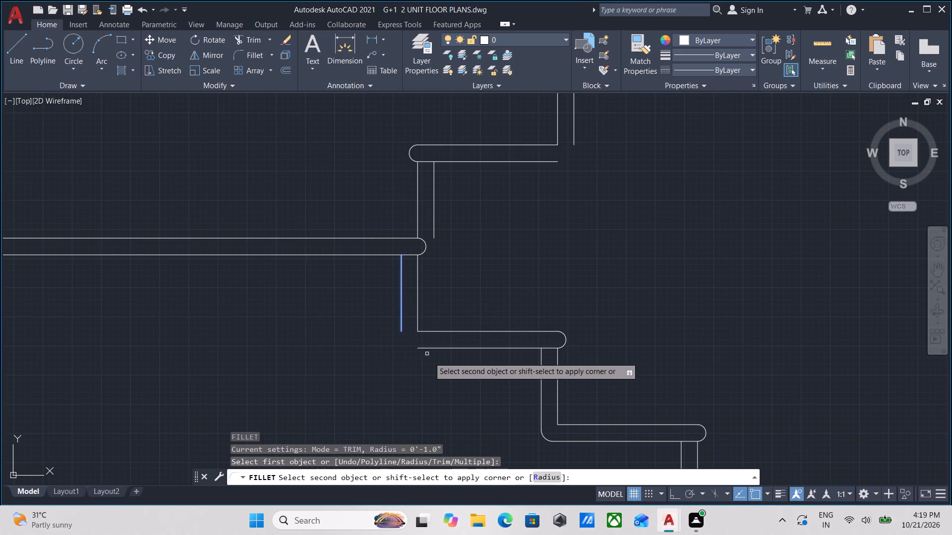
left_click(430, 344)
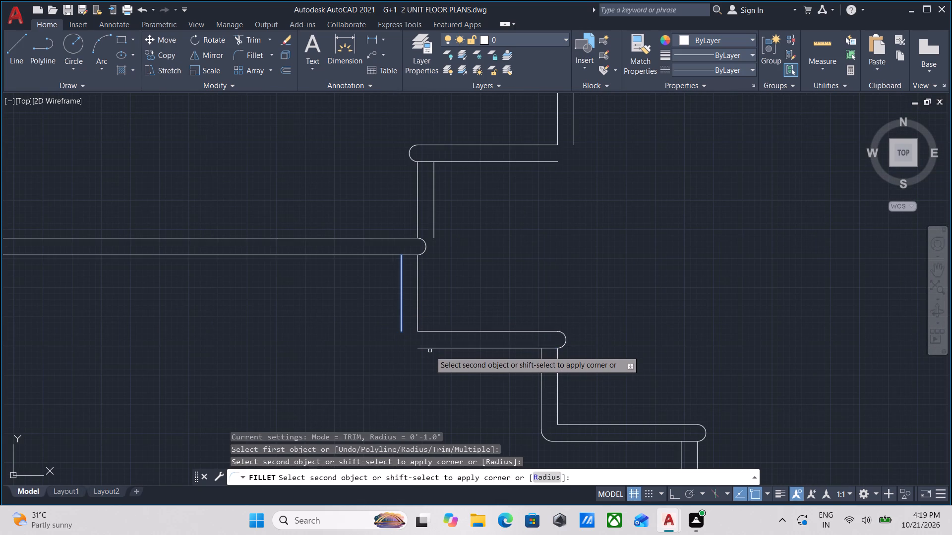
left_click(430, 351)
left_click(430, 349)
Fillet the undersides of the upper flight's first and second treads to the next inner riser lines with the 1" radius.
scroll(457, 294, "down", 2)
middle_click_drag(458, 300, 447, 350)
scroll(467, 324, "up", 1)
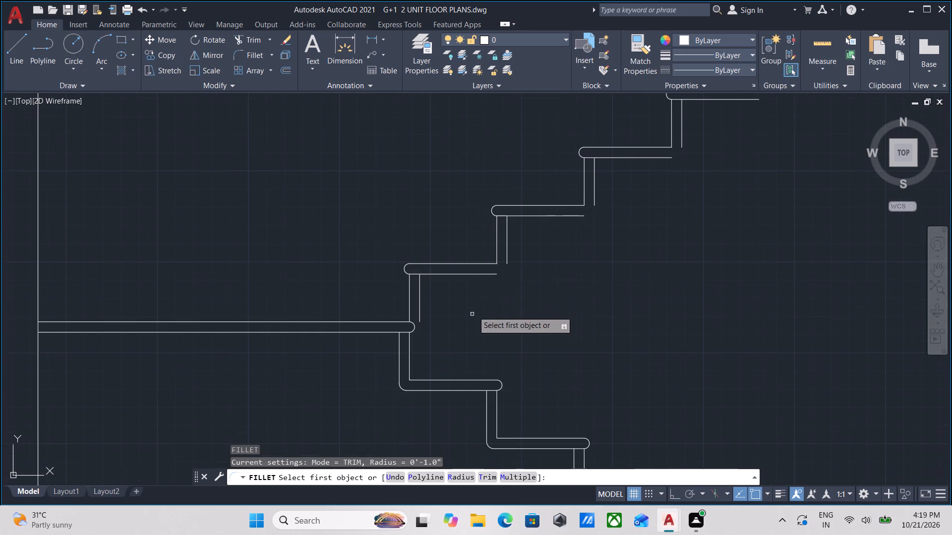
left_click(486, 274)
left_click(510, 255)
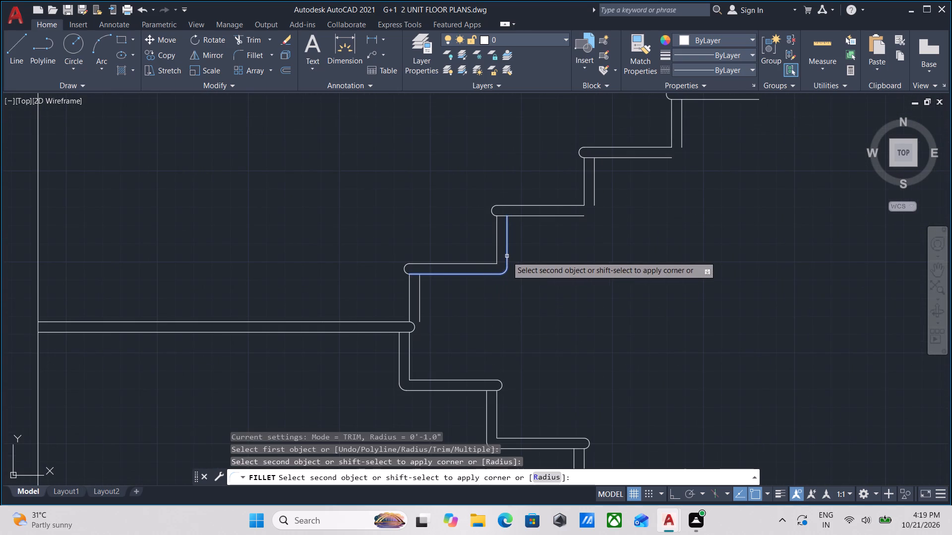
left_click(507, 257)
middle_click_drag(517, 257, 479, 331)
left_click(531, 289)
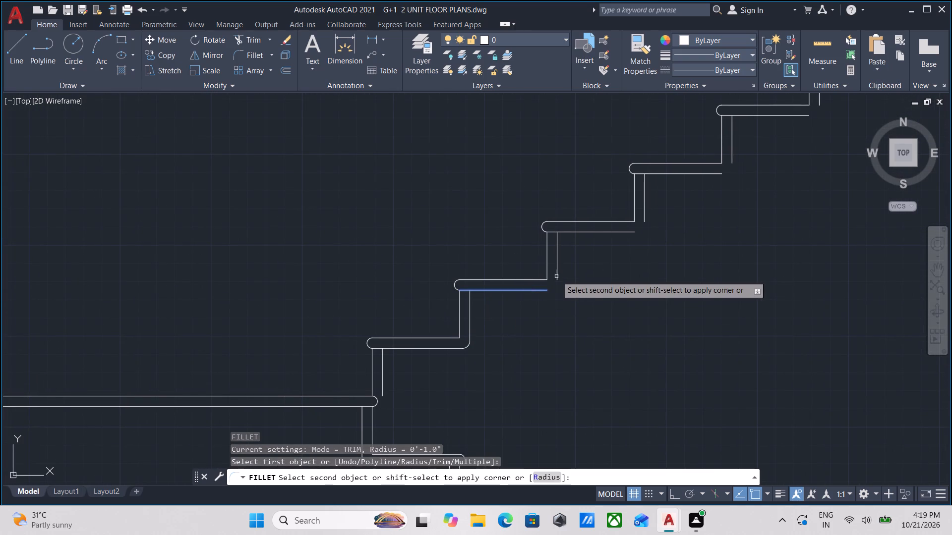
left_click(558, 274)
Round the inner corners between the upper flight's third and fourth tread undersides and their adjoining riser lines, radius 1".
middle_click_drag(583, 268, 550, 324)
left_click(587, 288)
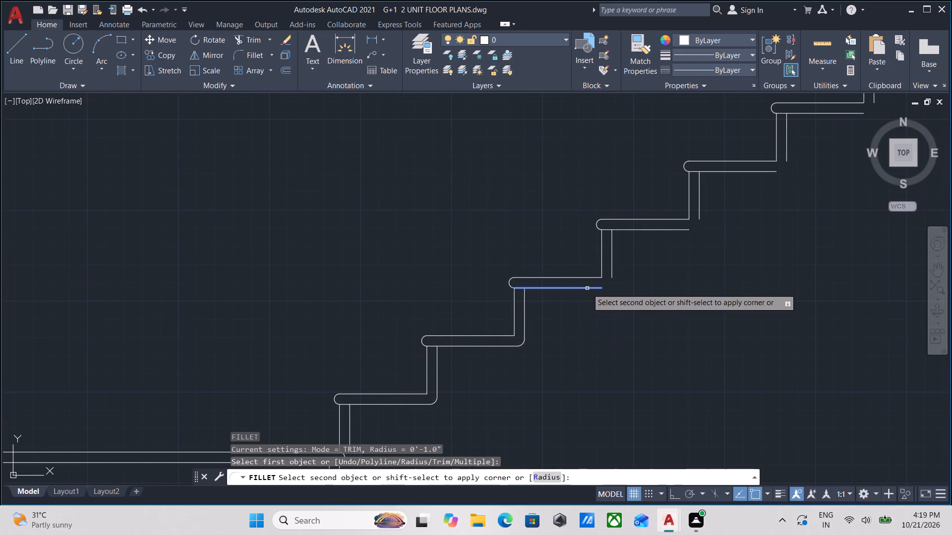
left_click(615, 267)
left_click(612, 269)
middle_click_drag(613, 268, 565, 312)
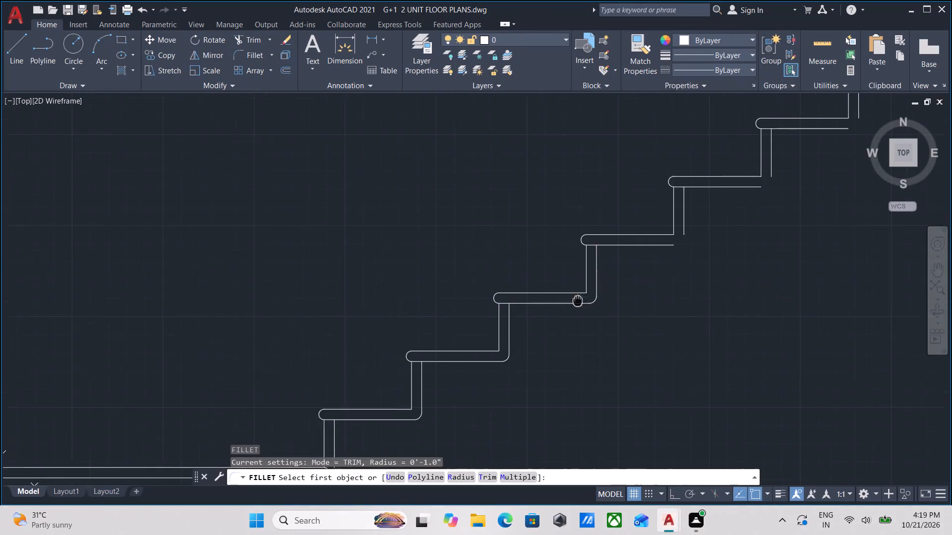
middle_click_drag(565, 312, 558, 319)
left_click(605, 280)
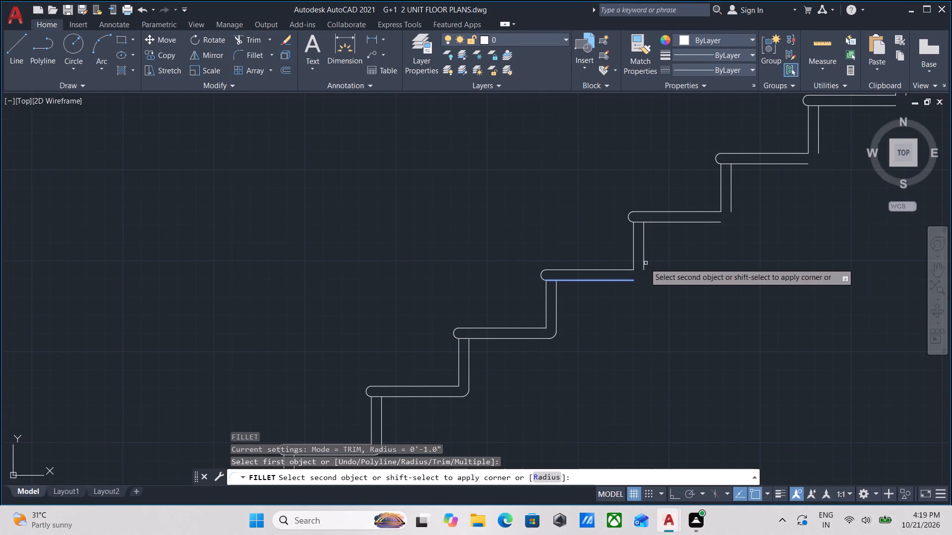
left_click(642, 263)
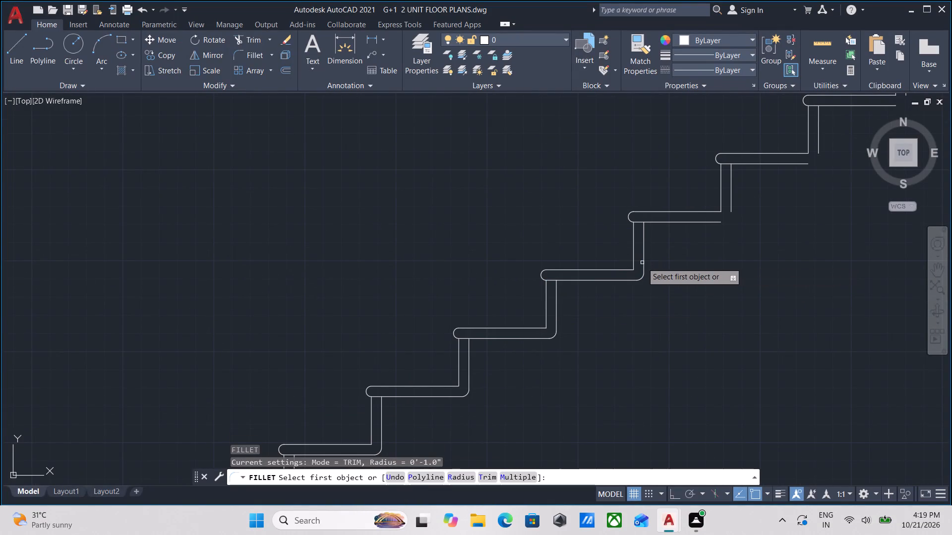
Round the remaining inner corners under the upper flight's fifth, sixth and seventh treads with the 1" fillet.
scroll(642, 263, "down", 2)
middle_click_drag(642, 263, 565, 299)
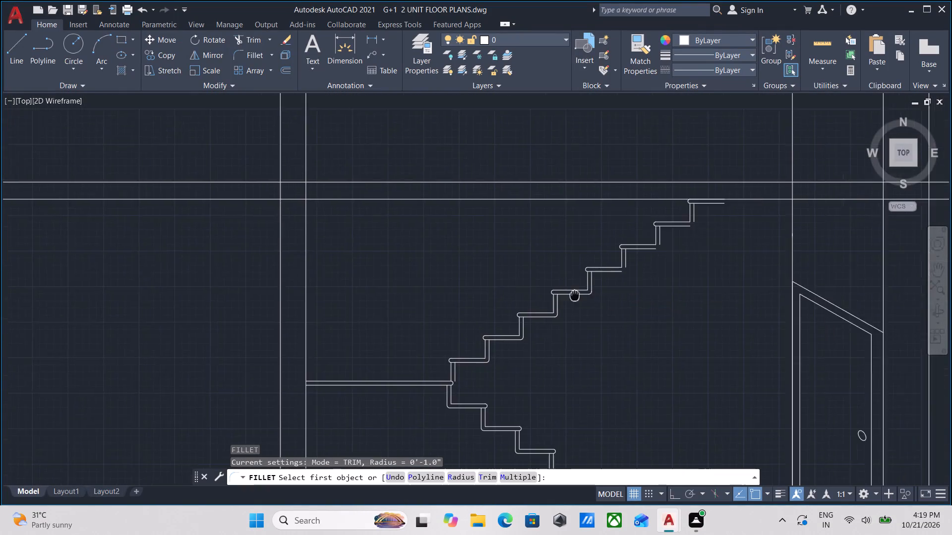
middle_click_drag(565, 299, 561, 301)
scroll(597, 286, "up", 2)
left_click(575, 288)
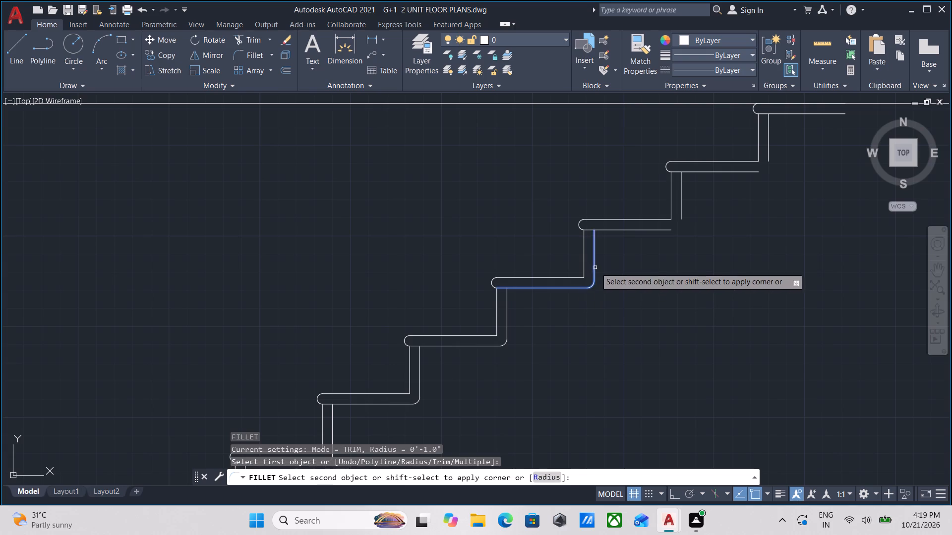
left_click(595, 267)
middle_click_drag(614, 263, 555, 302)
left_click(594, 269)
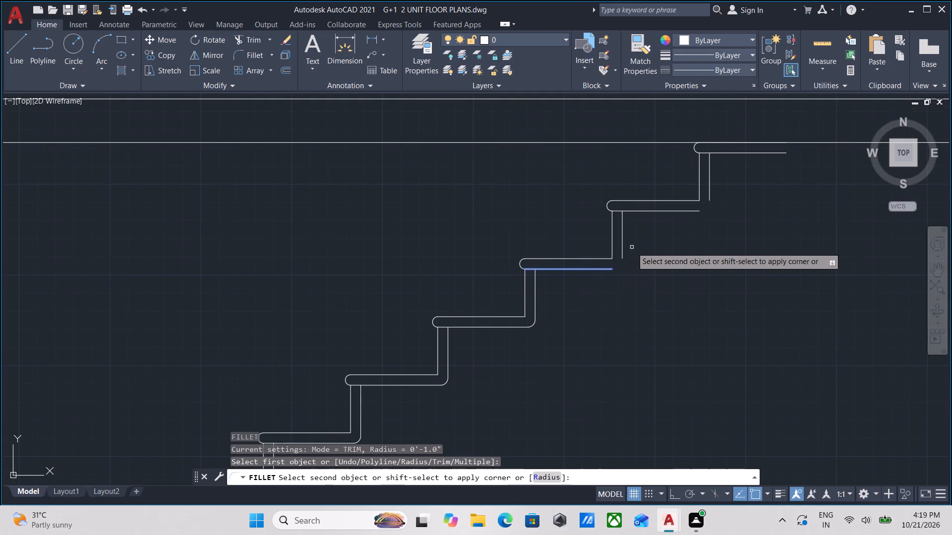
left_click(624, 247)
middle_click_drag(627, 246, 540, 309)
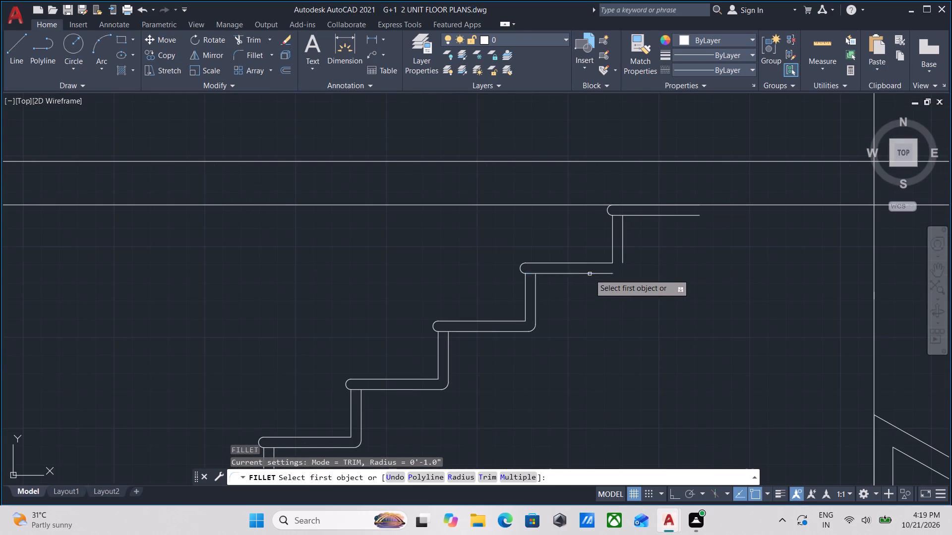
left_click(590, 274)
left_click(622, 255)
Round the skipped inner corner under the lower flight's third tread with the 1" fillet and end the repeating Fillet.
scroll(629, 255, "down", 1)
middle_click_drag(629, 255, 581, 296)
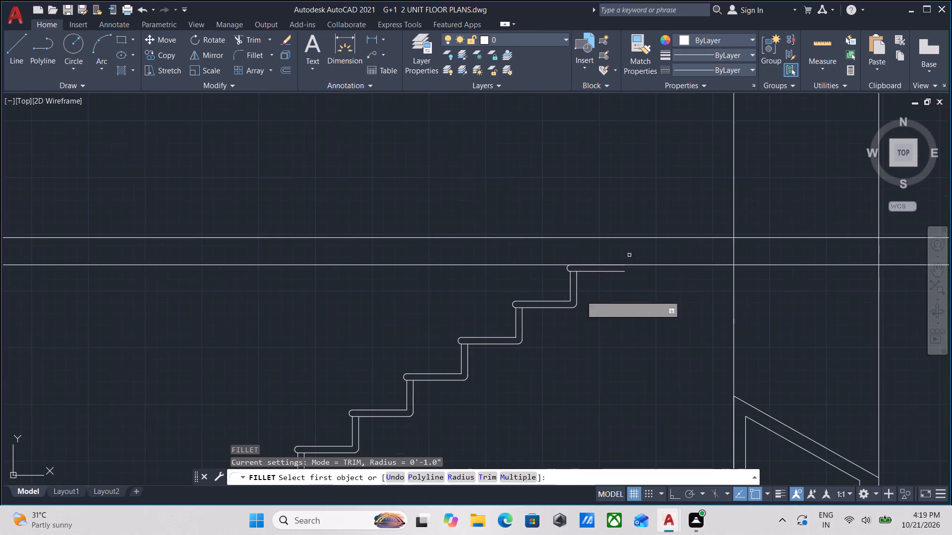
scroll(615, 270, "down", 4)
middle_click_drag(625, 293, 629, 279)
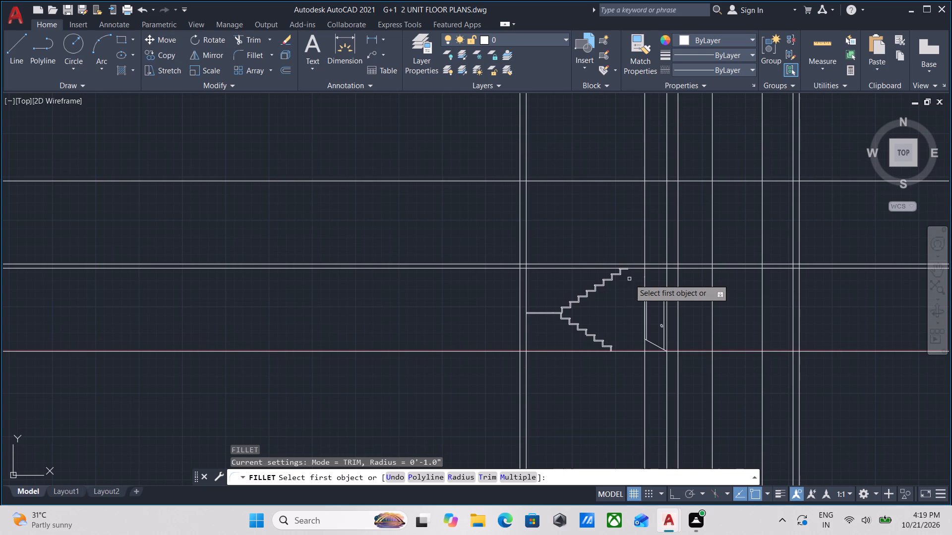
scroll(629, 279, "down", 2)
middle_click_drag(632, 283, 631, 287)
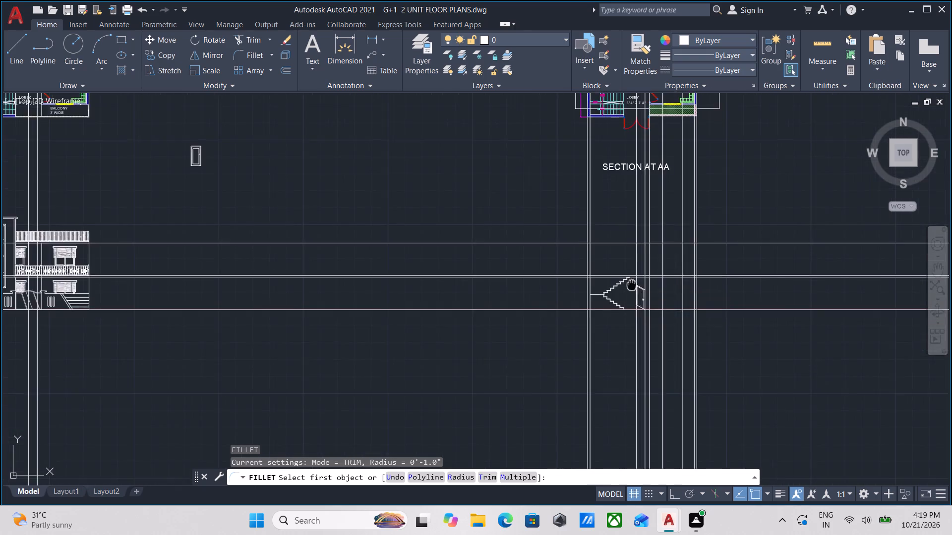
middle_click_drag(631, 287, 597, 331)
scroll(598, 355, "up", 3)
middle_click_drag(594, 314, 644, 281)
scroll(604, 342, "up", 1)
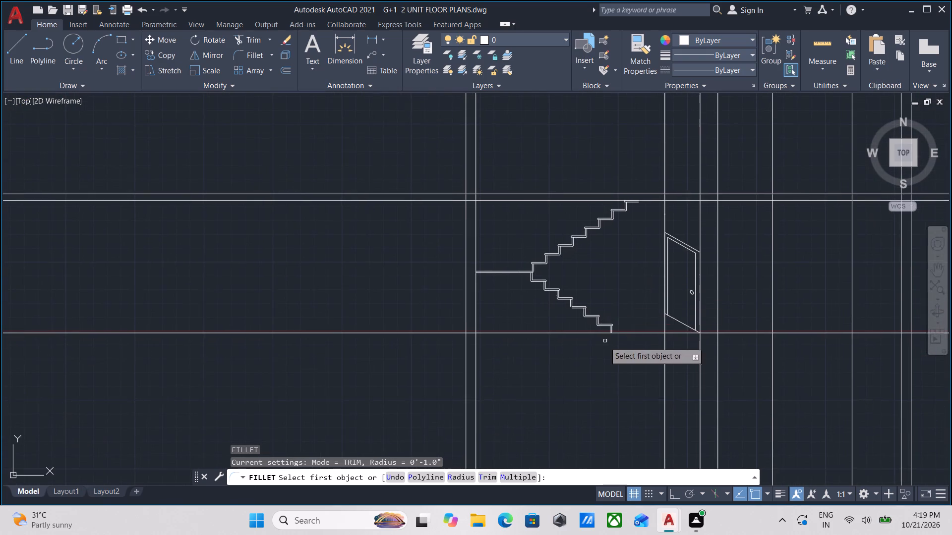
scroll(604, 343, "up", 1)
scroll(527, 258, "up", 4)
left_click(478, 234)
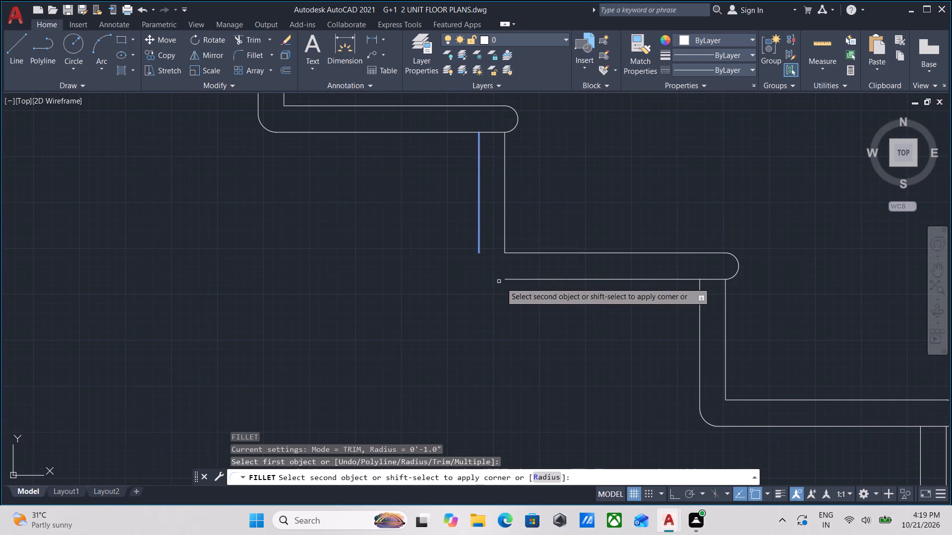
left_click(511, 281)
left_click(511, 280)
scroll(511, 280, "down", 5)
middle_click_drag(606, 224, 603, 230)
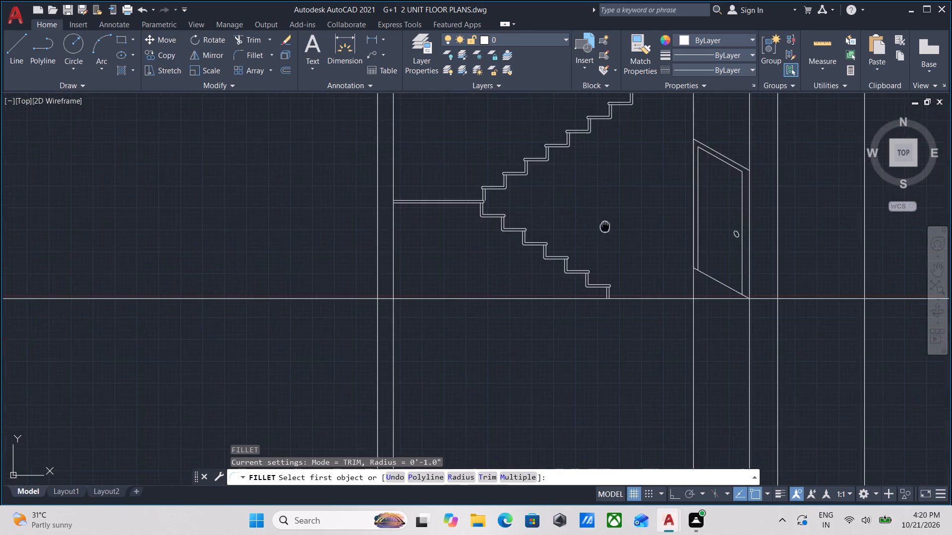
middle_click_drag(603, 230, 572, 311)
scroll(601, 228, "up", 1)
middle_click_drag(611, 214, 611, 246)
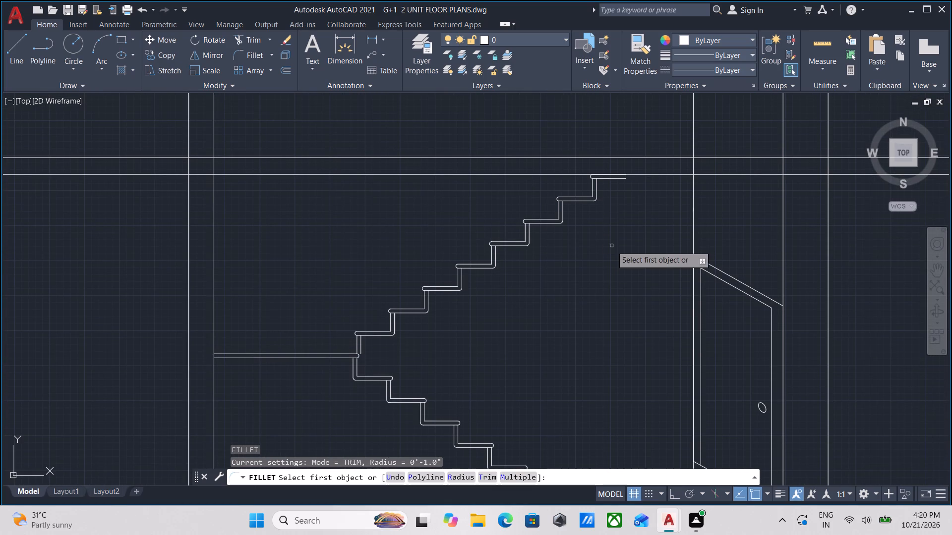
key("Escape")
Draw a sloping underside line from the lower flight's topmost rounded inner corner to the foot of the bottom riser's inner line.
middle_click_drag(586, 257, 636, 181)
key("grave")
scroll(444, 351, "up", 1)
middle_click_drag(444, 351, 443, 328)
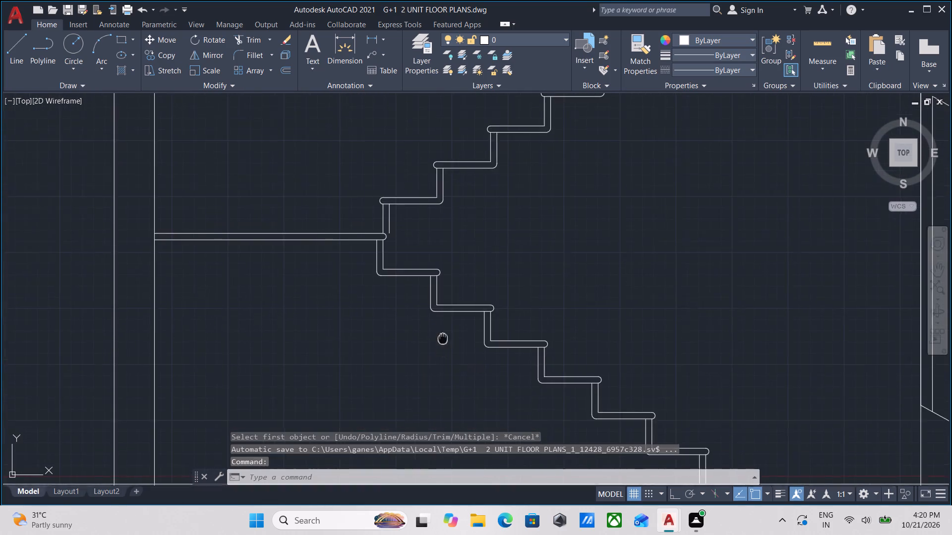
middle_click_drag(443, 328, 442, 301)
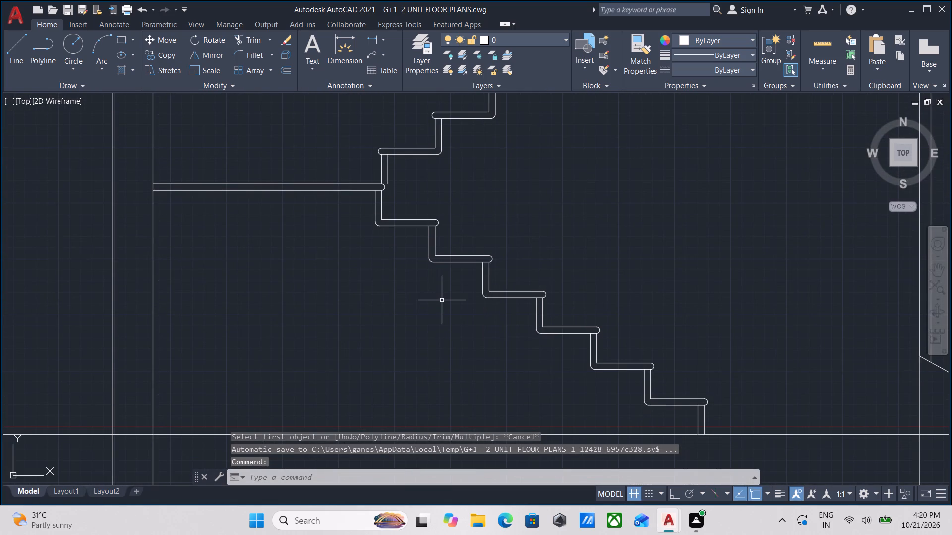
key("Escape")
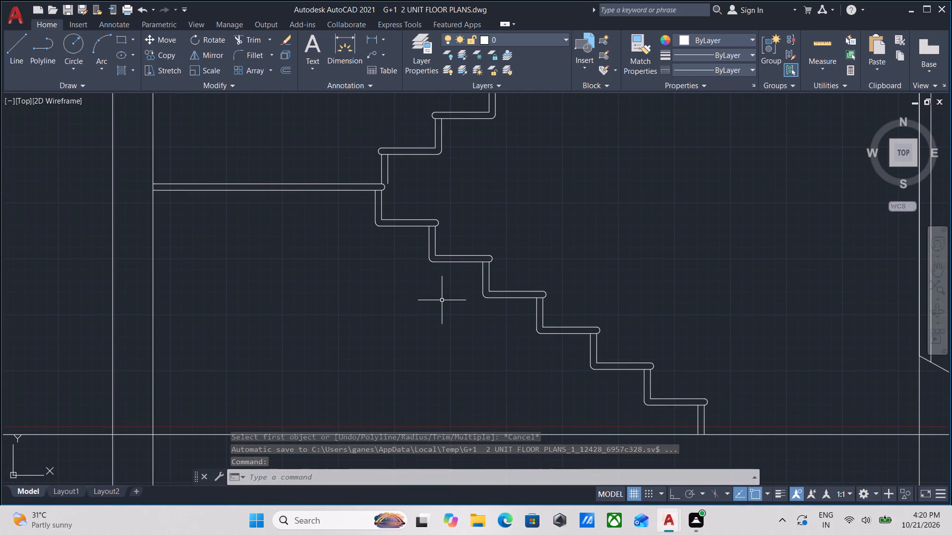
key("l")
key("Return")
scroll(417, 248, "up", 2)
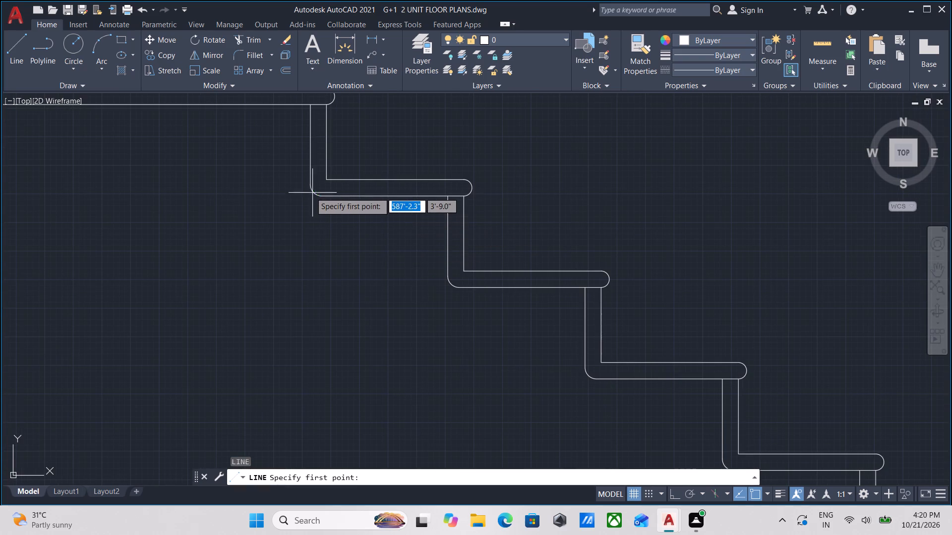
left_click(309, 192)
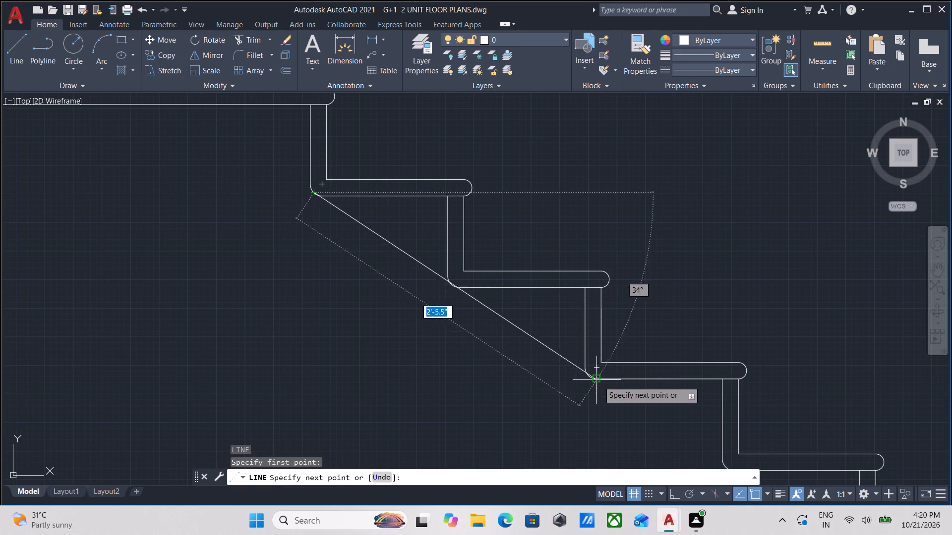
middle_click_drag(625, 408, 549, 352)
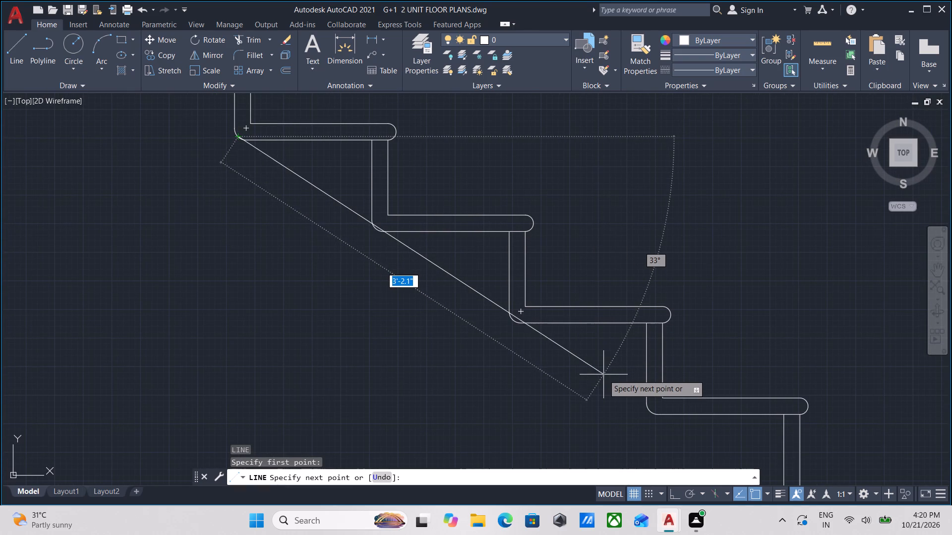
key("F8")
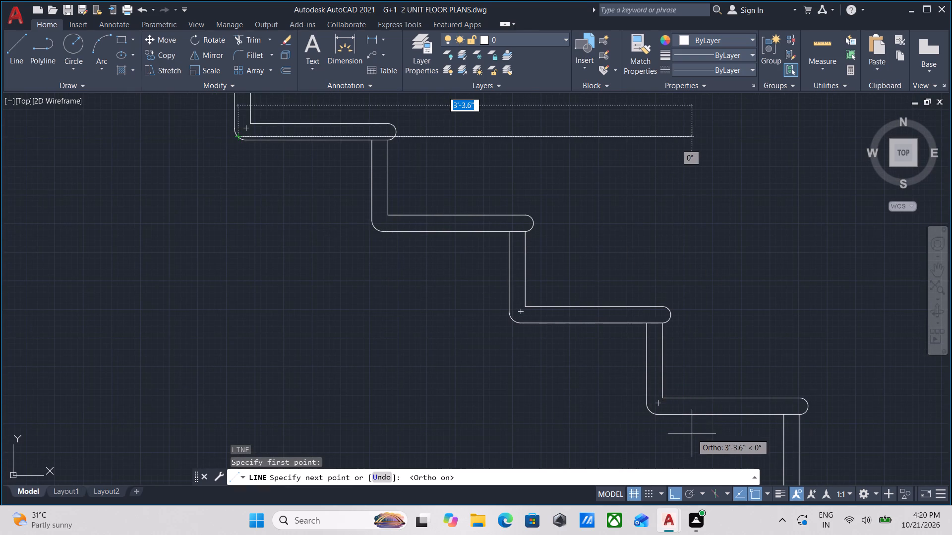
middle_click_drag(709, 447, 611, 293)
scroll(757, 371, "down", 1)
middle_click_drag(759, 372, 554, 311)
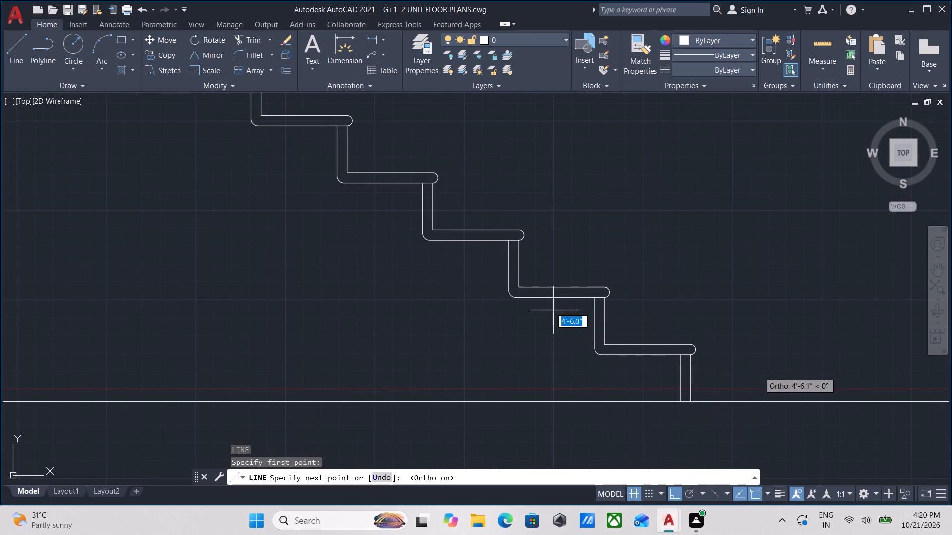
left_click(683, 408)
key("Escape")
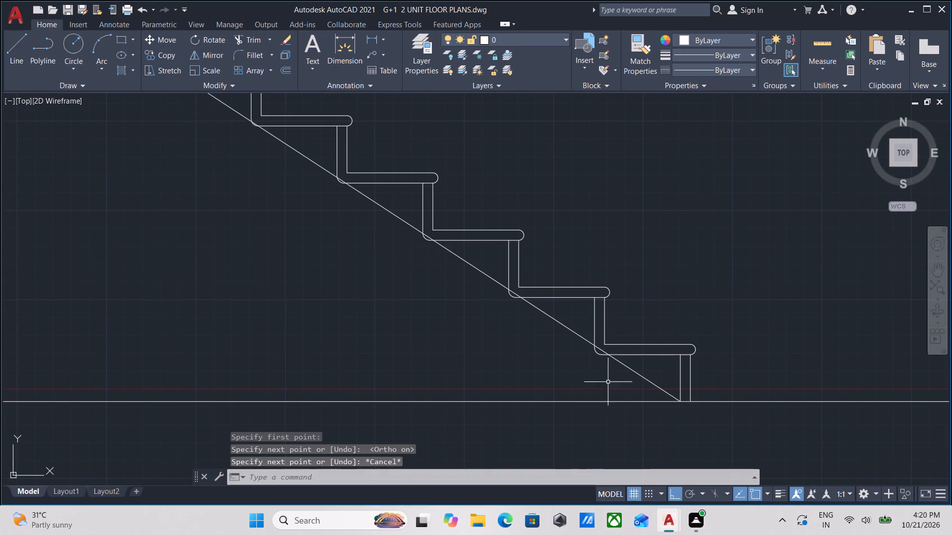
Examine how the sloping underside line meets the rounded inner corners of the lower flight, and check the upper flight.
scroll(582, 374, "down", 2)
middle_click_drag(574, 372, 638, 372)
scroll(490, 284, "up", 2)
scroll(548, 252, "up", 2)
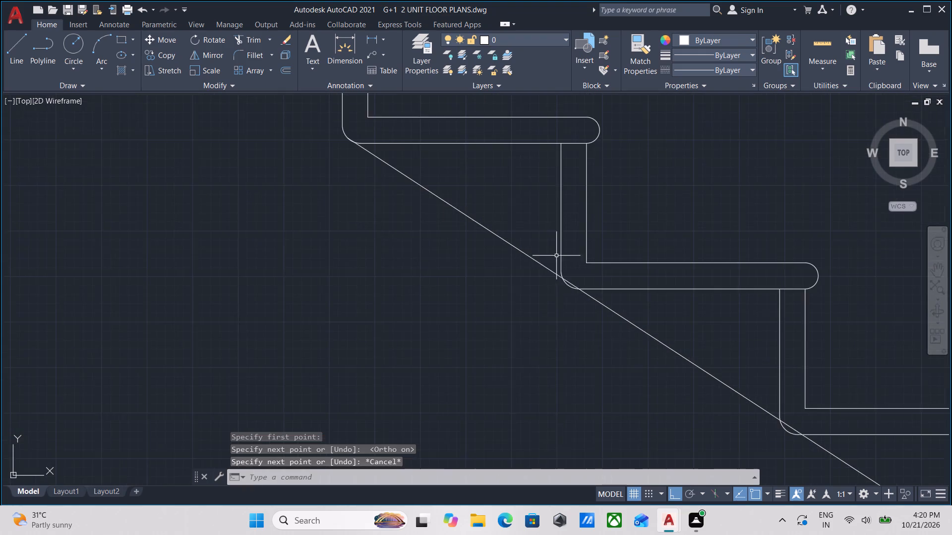
scroll(573, 282, "up", 4)
left_click_drag(543, 282, 539, 269)
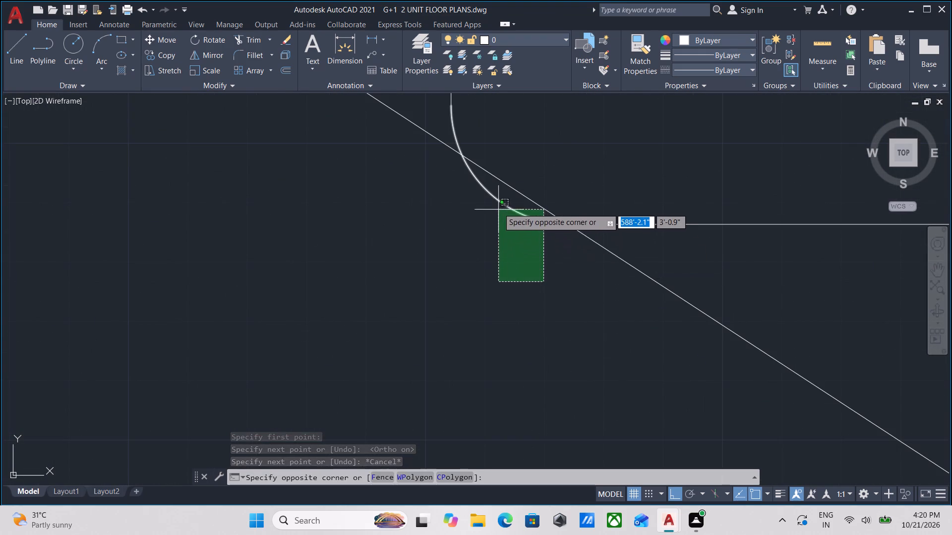
left_click(481, 215)
scroll(482, 222, "down", 2)
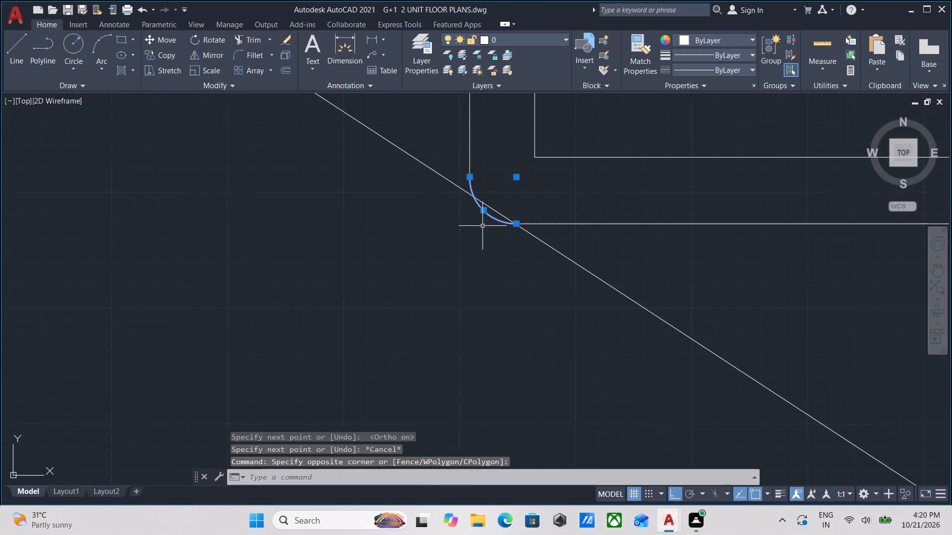
middle_click_drag(482, 227, 485, 265)
key("Escape")
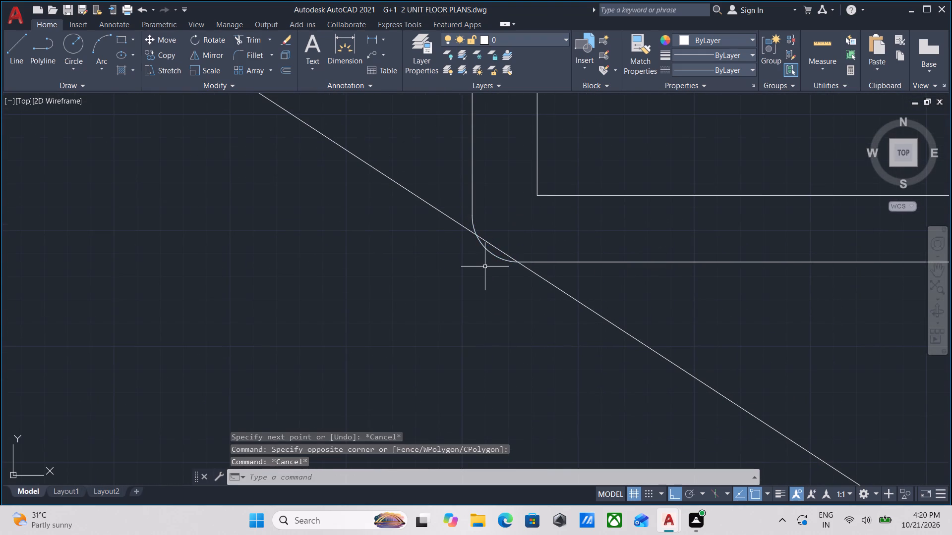
scroll(485, 267, "down", 5)
middle_click_drag(540, 335, 540, 283)
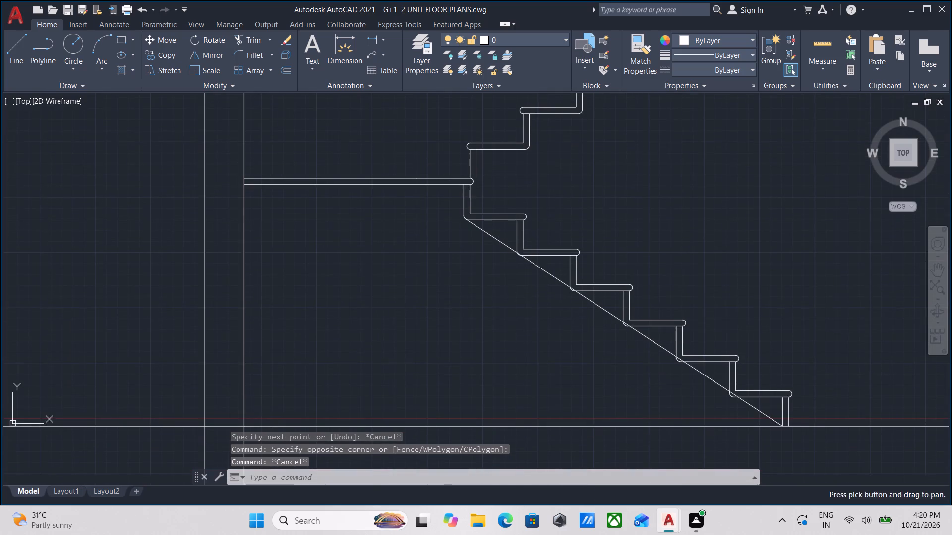
scroll(585, 309, "down", 2)
middle_click_drag(586, 310, 561, 266)
middle_click_drag(548, 266, 510, 335)
scroll(509, 261, "up", 3)
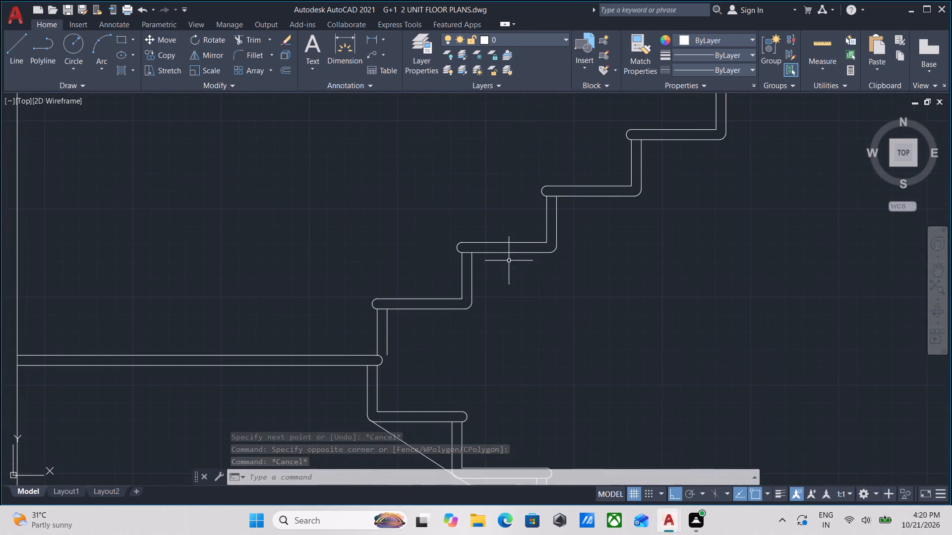
middle_click_drag(496, 293, 530, 214)
middle_click_drag(538, 270, 540, 249)
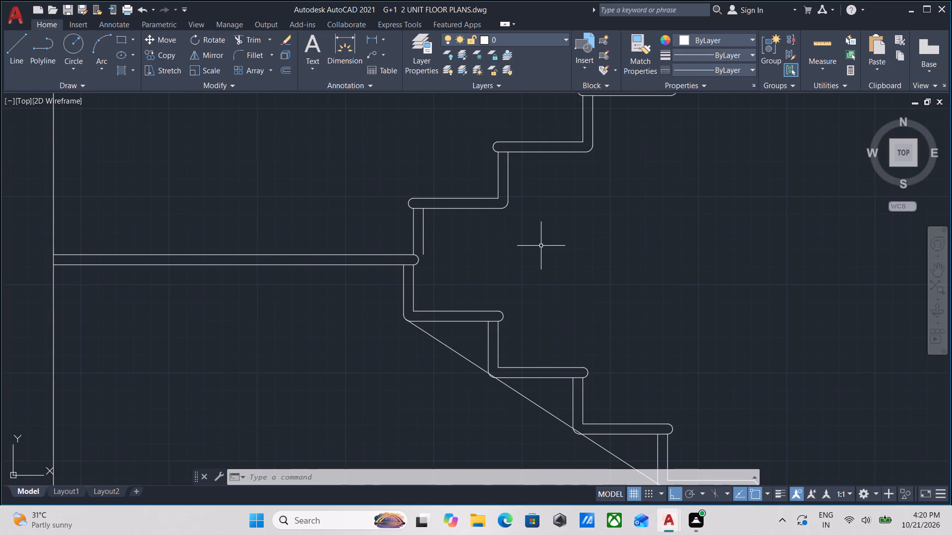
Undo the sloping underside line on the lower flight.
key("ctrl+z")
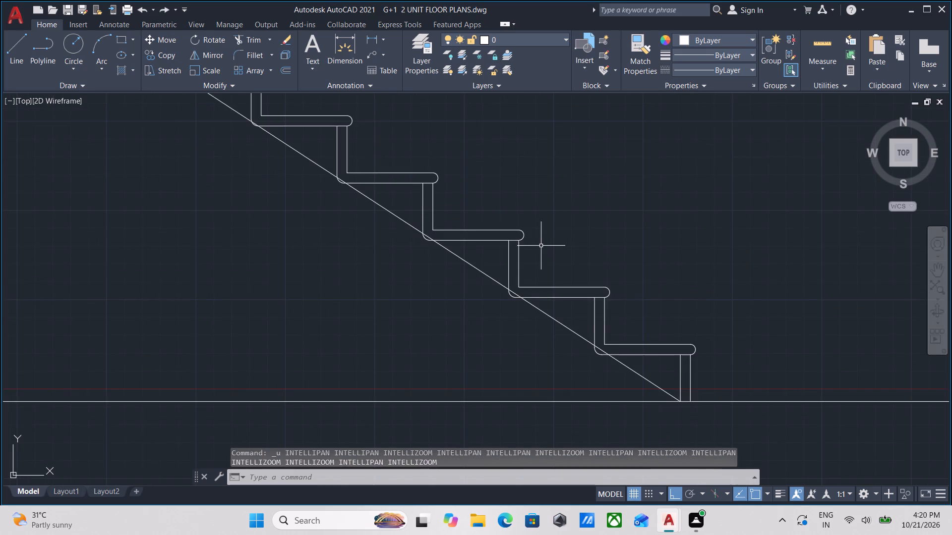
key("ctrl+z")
Undo all the 1" fillets on the inner corners of both the upper and lower flights.
key("ctrl+z")
key("ctrl+z")
scroll(528, 264, "down", 3)
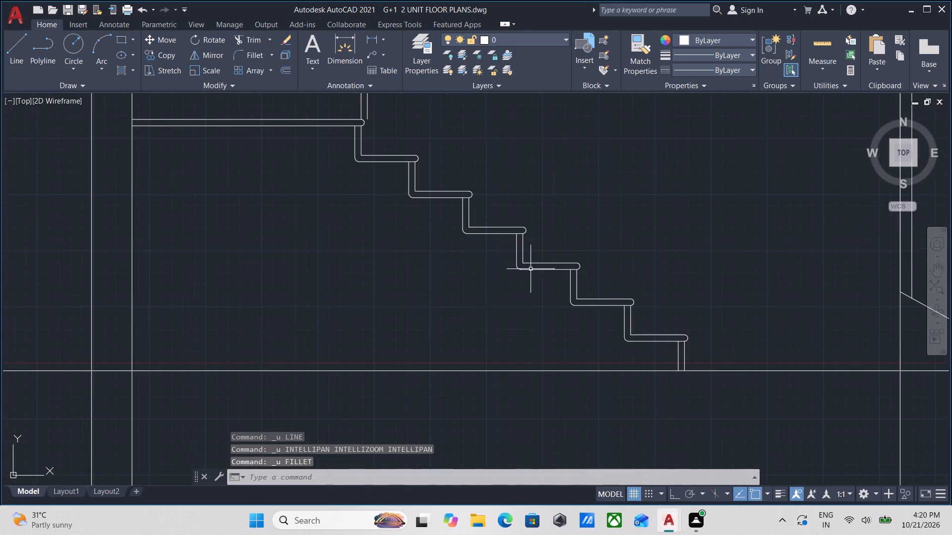
scroll(588, 299, "down", 1)
middle_click_drag(588, 299, 608, 299)
key("ctrl+z")
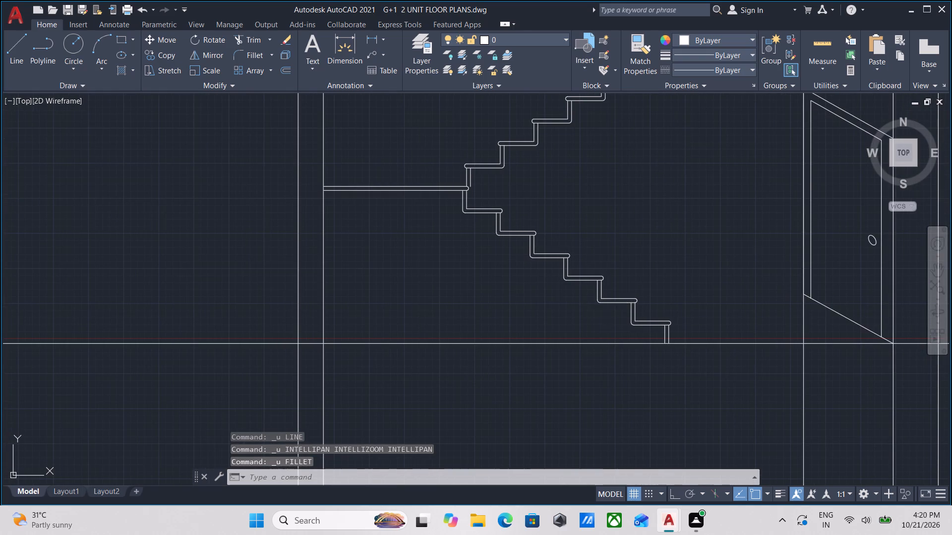
key("ctrl+z")
key("ctrl+z")
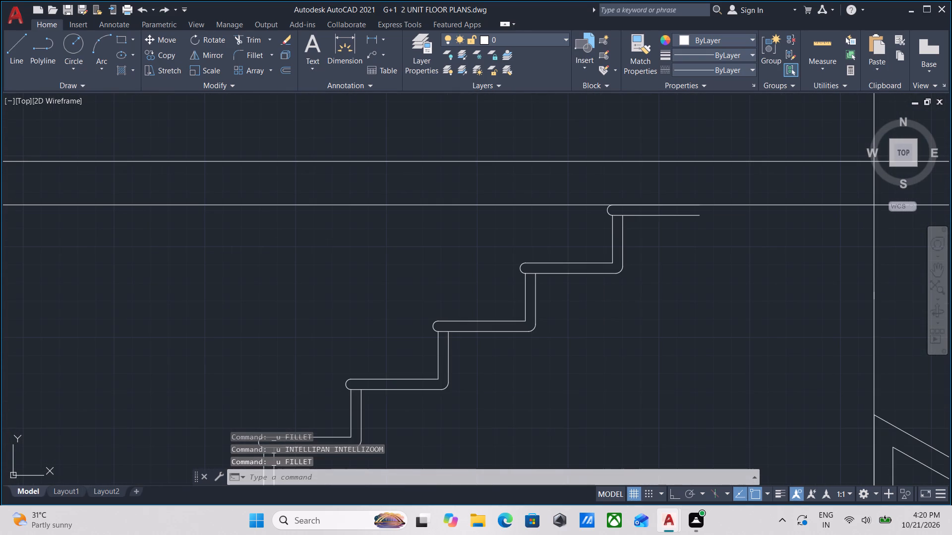
key("ctrl+z")
key("ctrl+z")
key("ctrl+z")
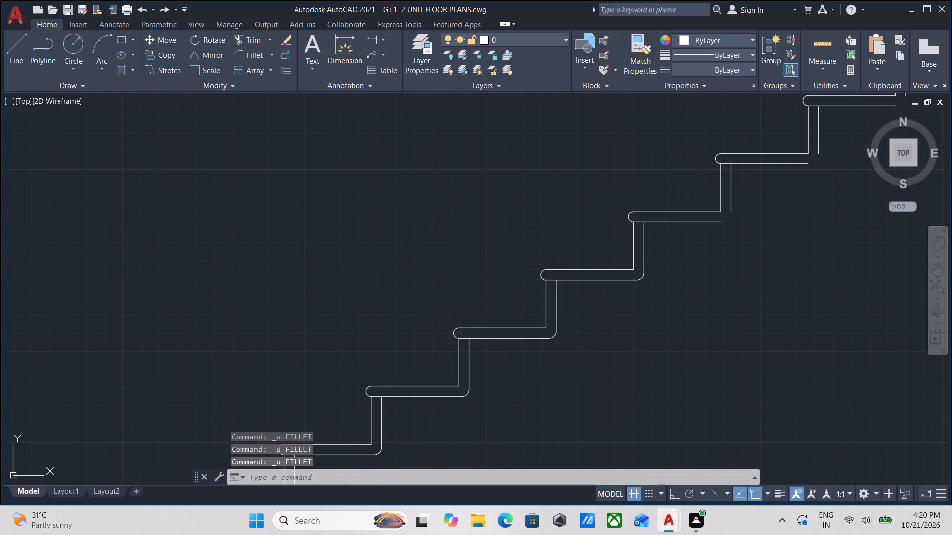
key("ctrl+z")
scroll(604, 303, "down", 1, "ctrl")
middle_click_drag(604, 303, 616, 219)
key("ctrl+z")
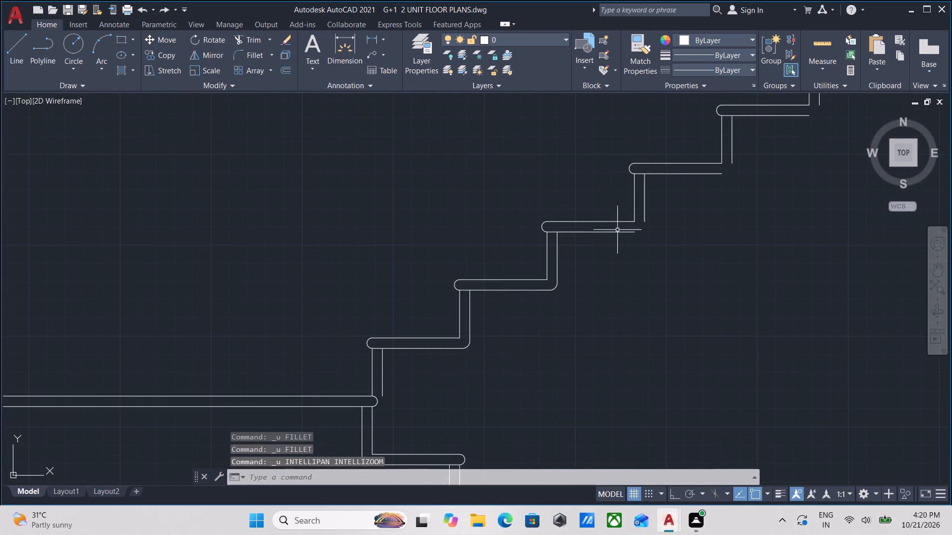
key("ctrl+z")
key("ctrl+z")
key("ctrl+z")
key("ctrl+z")
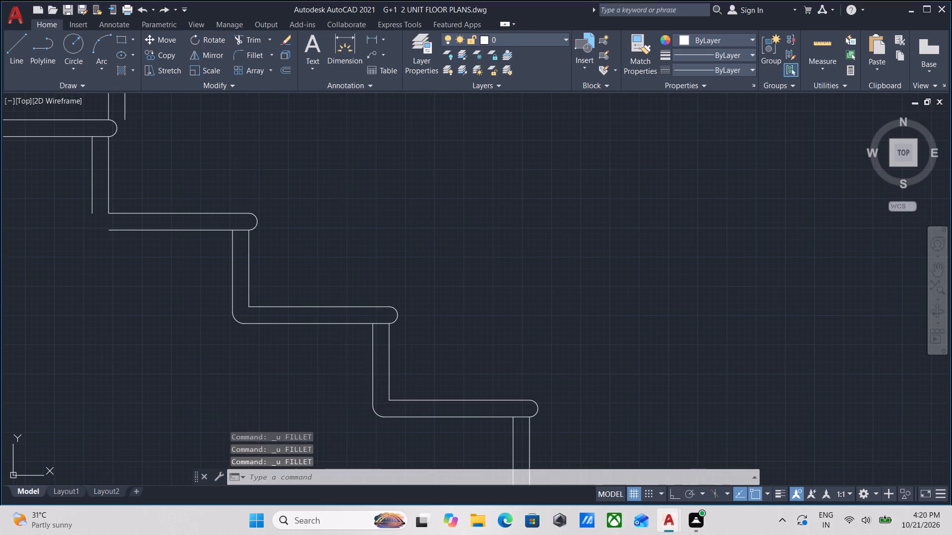
key("ctrl+z")
key("ctrl+z")
key("ctrl+z")
scroll(623, 243, "down", 4)
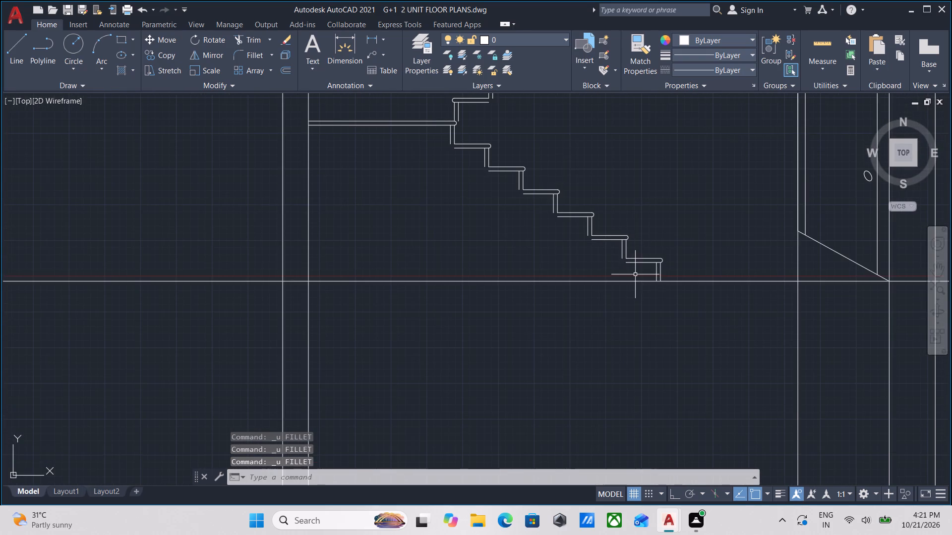
Start a repeating Fillet with zero radius and square the inner corner behind the lower flight's bottom tread.
middle_click_drag(636, 275, 624, 325)
scroll(626, 324, "up", 1)
scroll(626, 324, "down", 1)
middle_click_drag(626, 324, 603, 455)
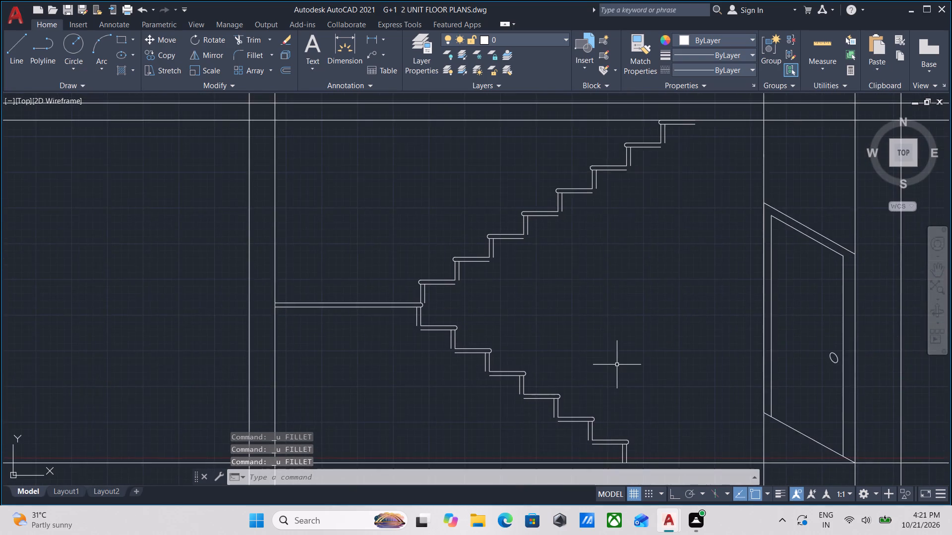
scroll(617, 365, "down", 1)
middle_click_drag(617, 364, 623, 308)
scroll(568, 322, "up", 2)
middle_click_drag(521, 333, 587, 298)
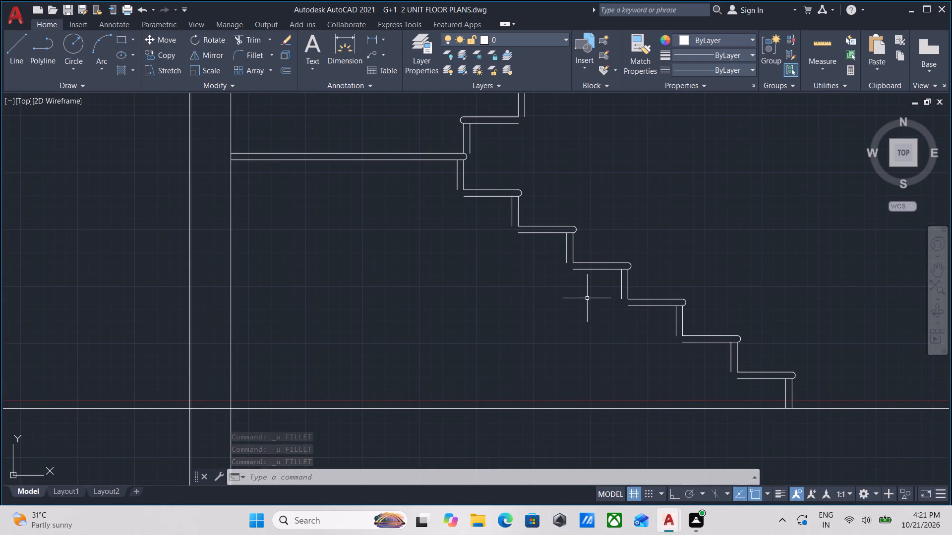
type("MU")
key("Return")
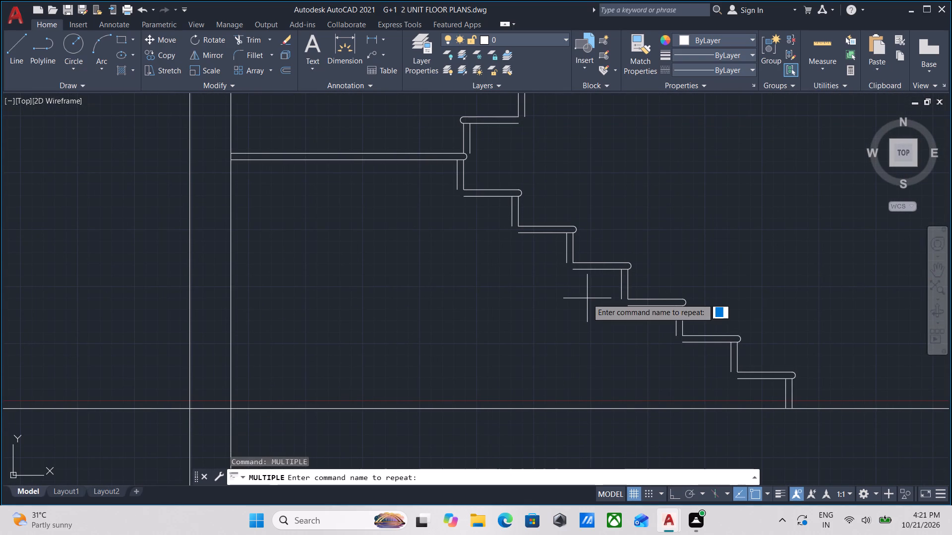
key("f")
key("Return")
scroll(767, 425, "up", 2)
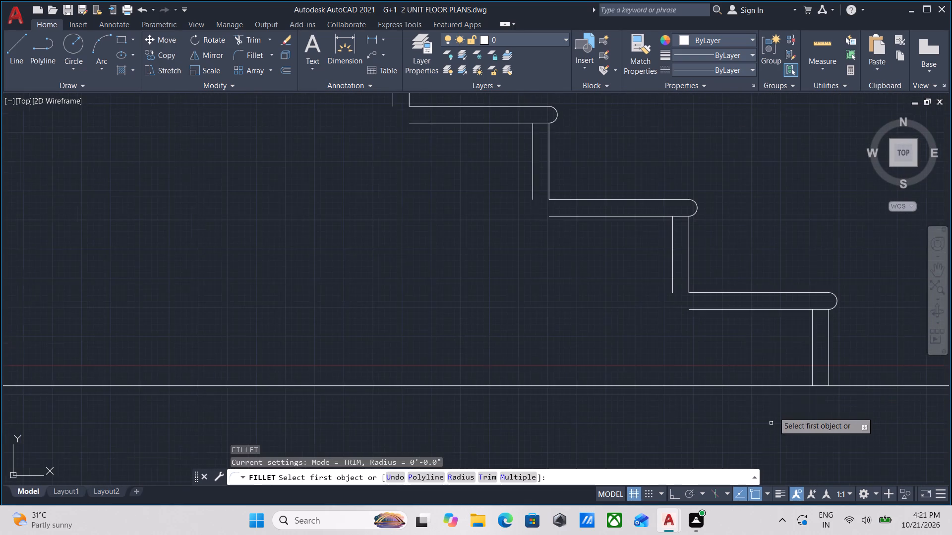
scroll(724, 317, "up", 2)
left_click(596, 232)
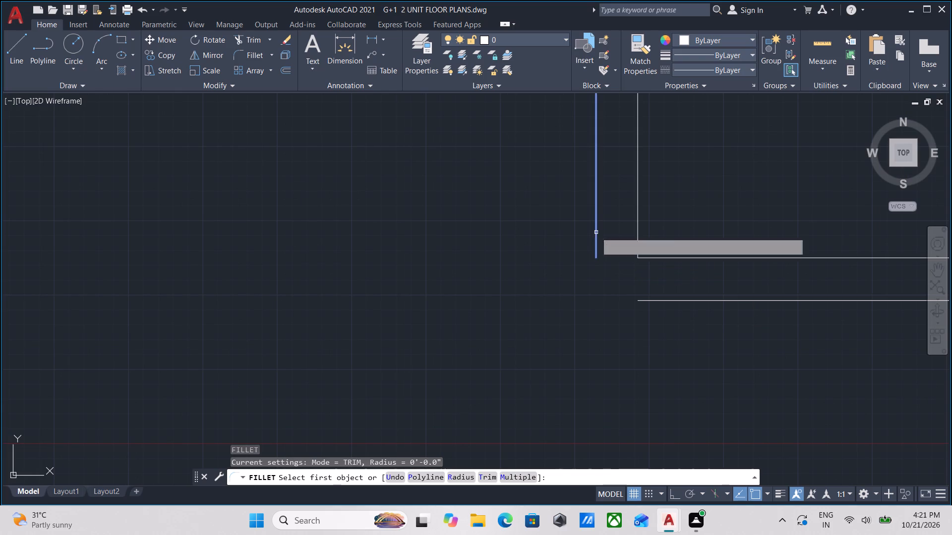
left_click(663, 300)
Join the undersides of the lower flight's second and third treads from the bottom to their inner riser lines with square corners.
scroll(510, 249, "down", 2)
middle_click_drag(512, 254, 619, 373)
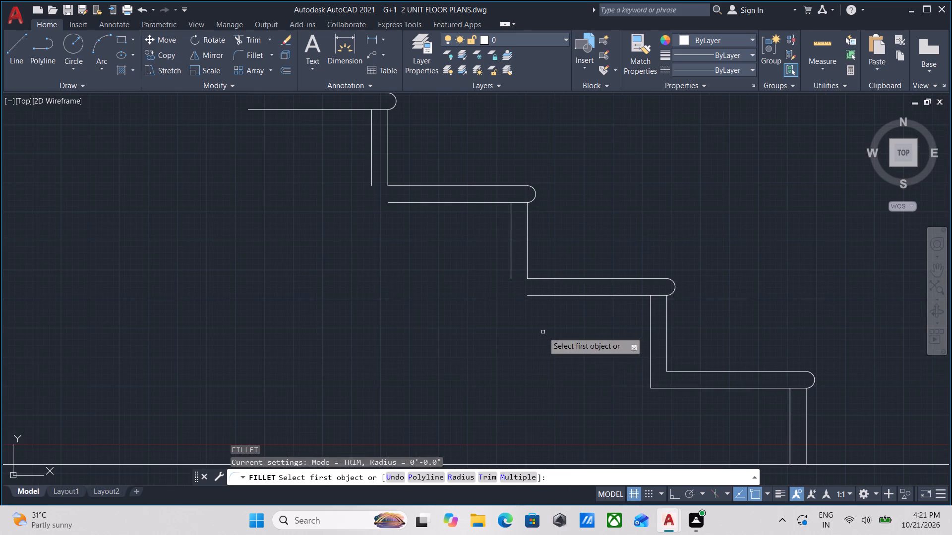
left_click(510, 241)
left_click(542, 299)
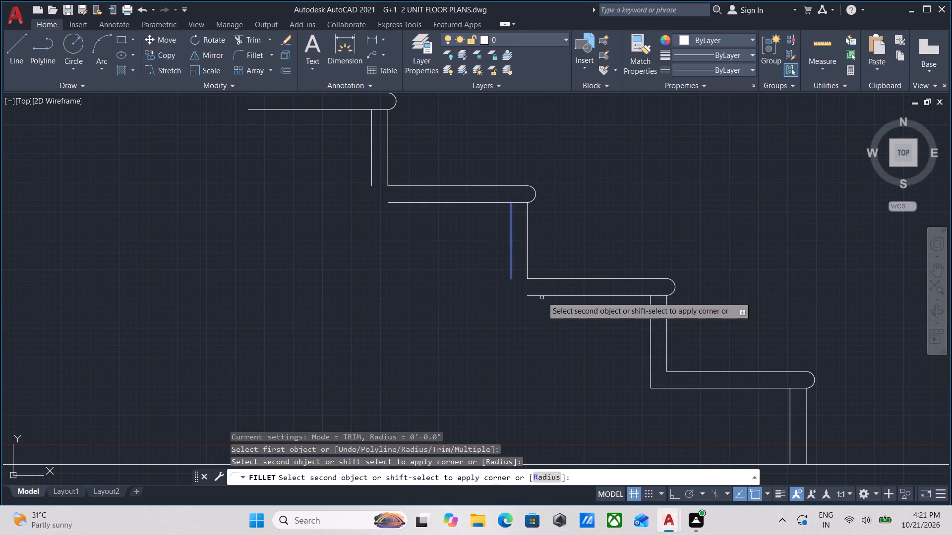
left_click(542, 292)
left_click(545, 296)
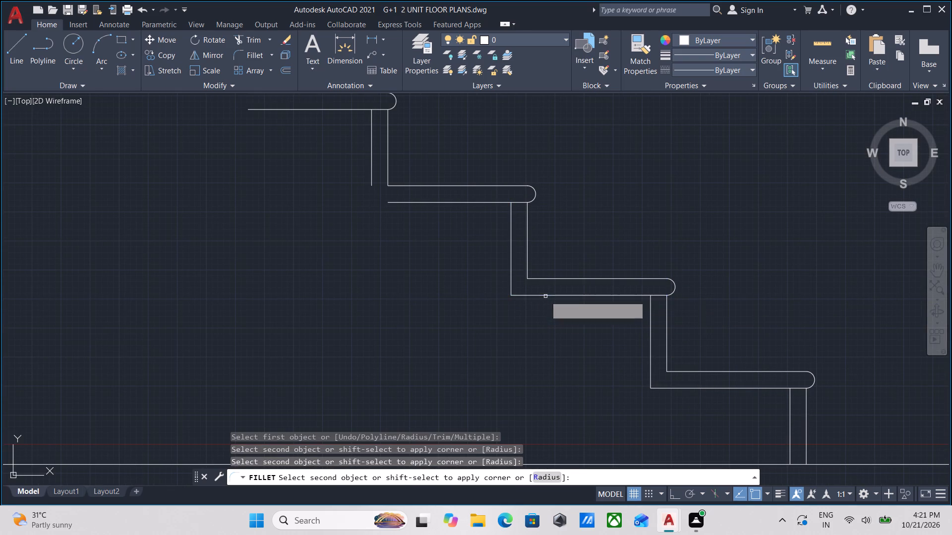
scroll(393, 247, "down", 1)
middle_click_drag(393, 247, 464, 327)
left_click(450, 265)
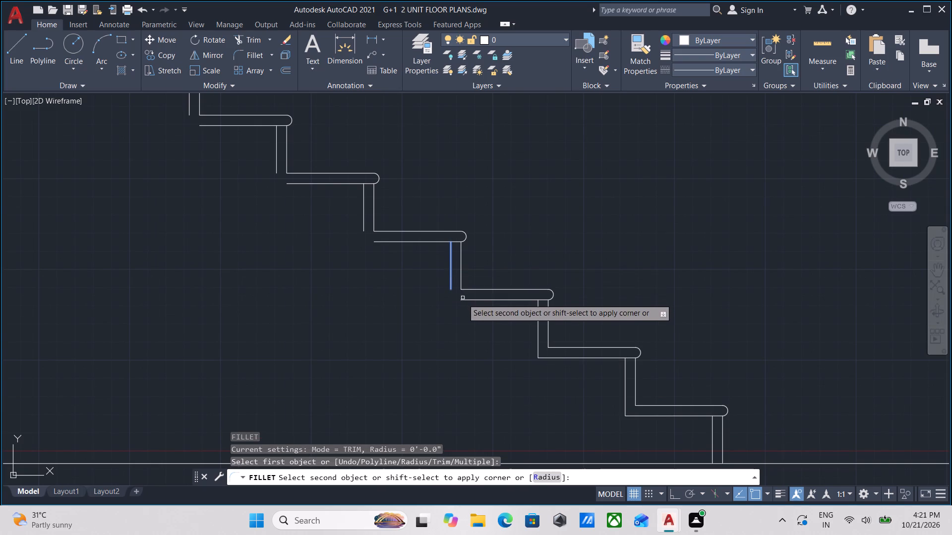
left_click(465, 302)
left_click(470, 301)
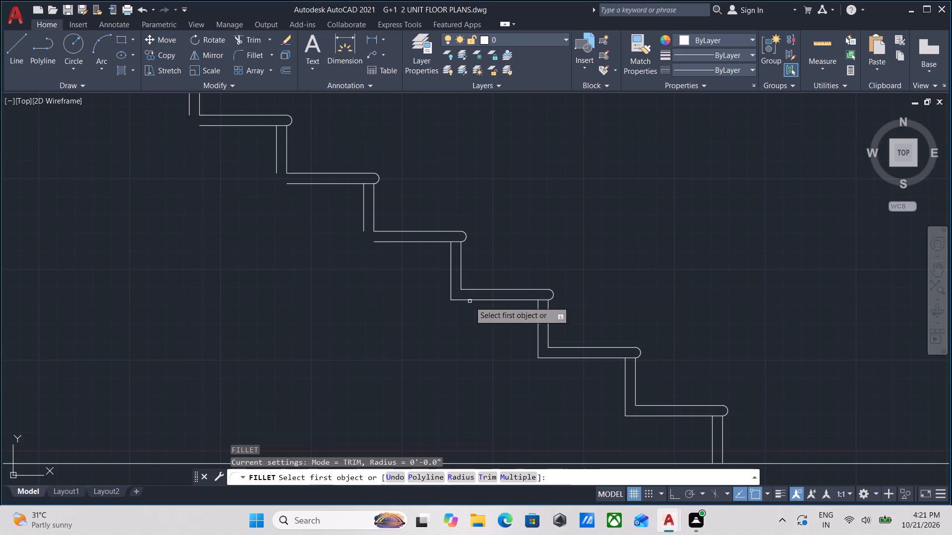
middle_click_drag(374, 271, 422, 338)
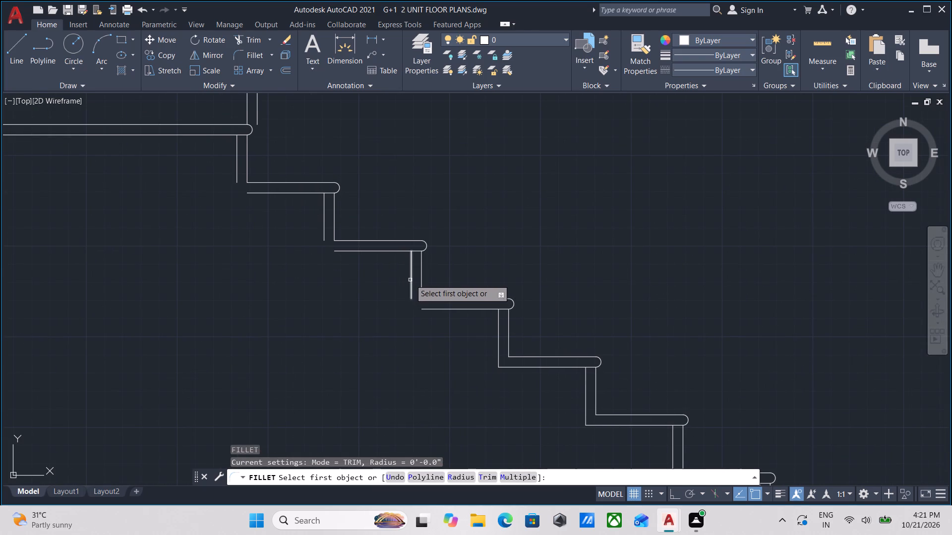
Square the remaining three inner corners of the lower flight up to the landing with the zero-radius Fillet.
left_click(410, 279)
left_click(430, 312)
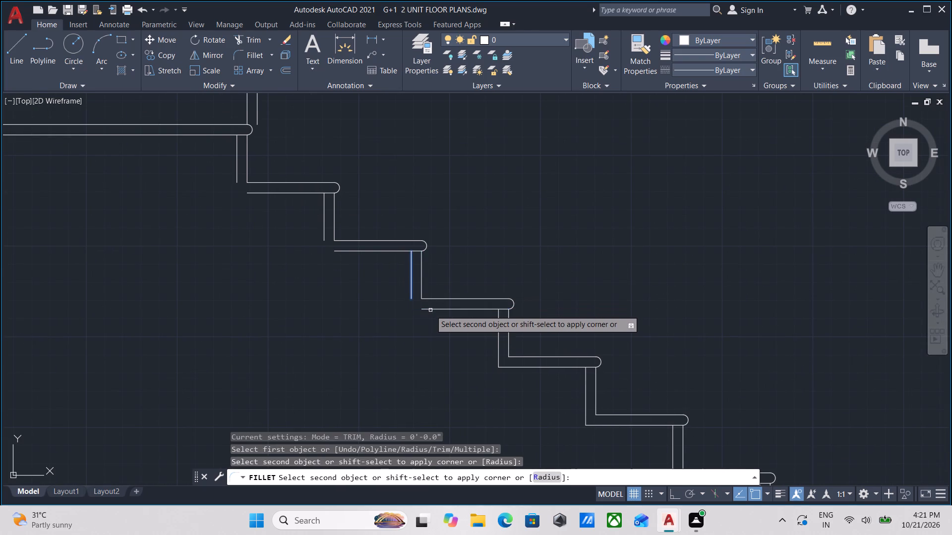
left_click(430, 310)
middle_click_drag(362, 290, 415, 387)
scroll(371, 313, "up", 2)
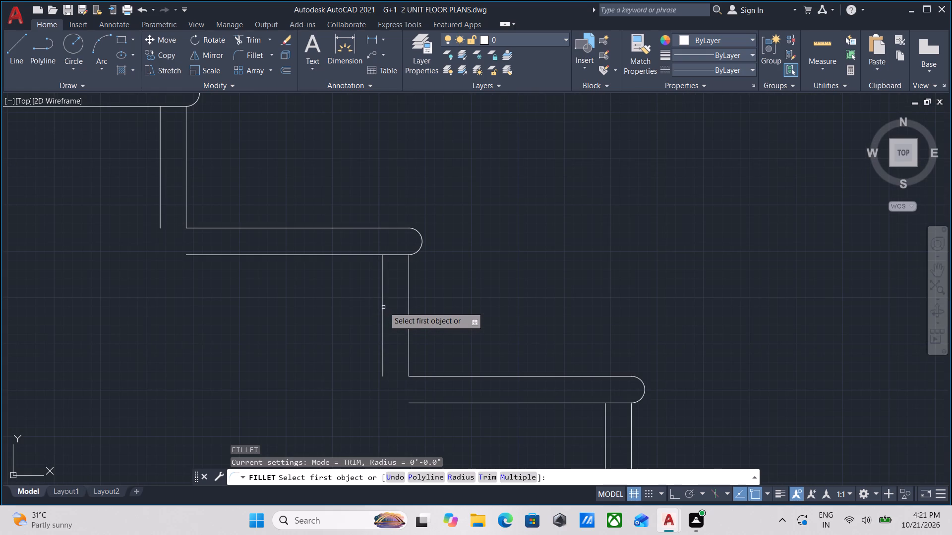
left_click(383, 309)
left_click(419, 403)
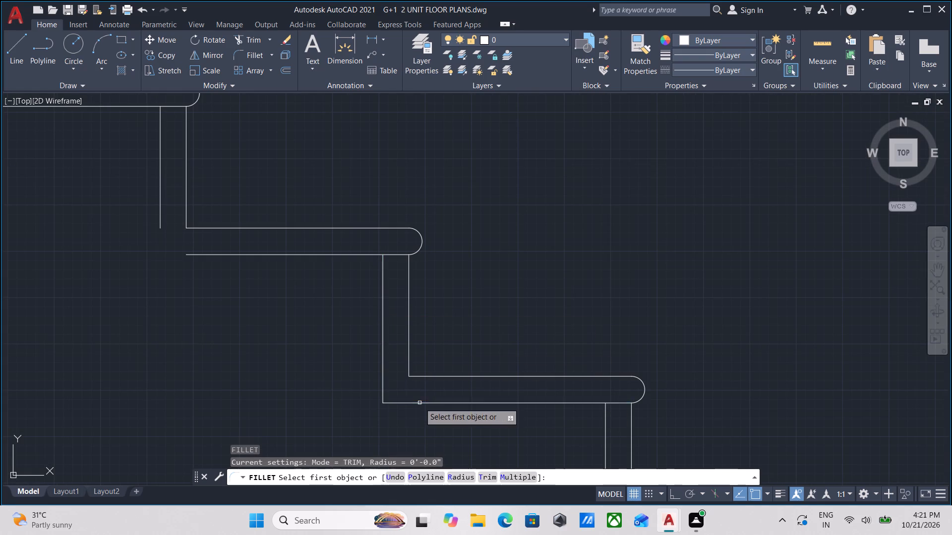
scroll(275, 322, "down", 1)
middle_click_drag(275, 322, 485, 314)
middle_click_drag(402, 304, 436, 322)
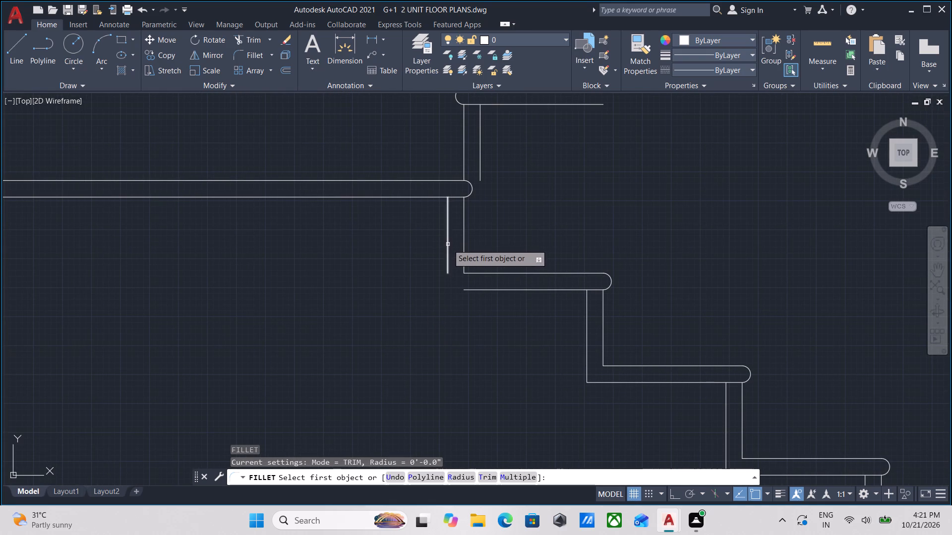
left_click(448, 244)
left_click(475, 290)
Join the undersides of the upper flight's first four treads above the landing to their inner riser lines with square zero-radius corners.
scroll(510, 207, "down", 2)
middle_click_drag(500, 245, 479, 338)
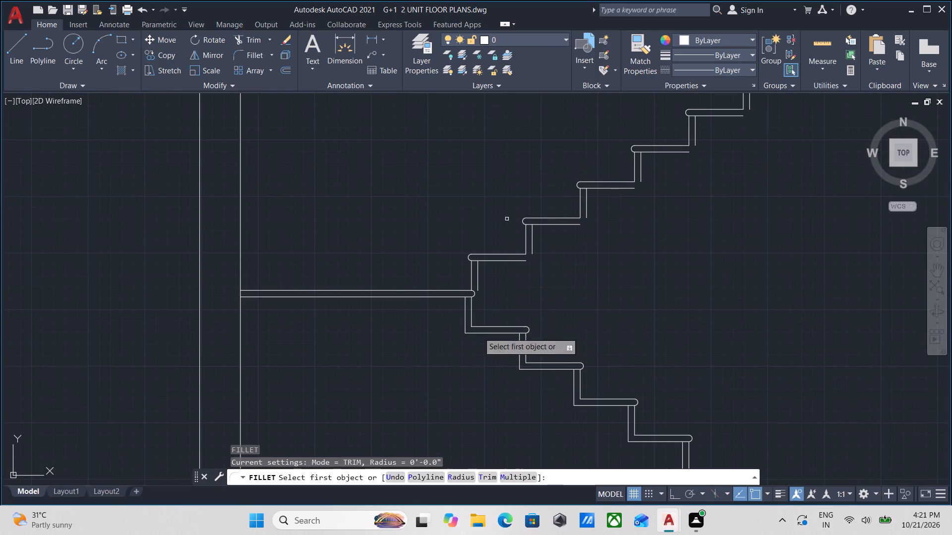
left_click(509, 261)
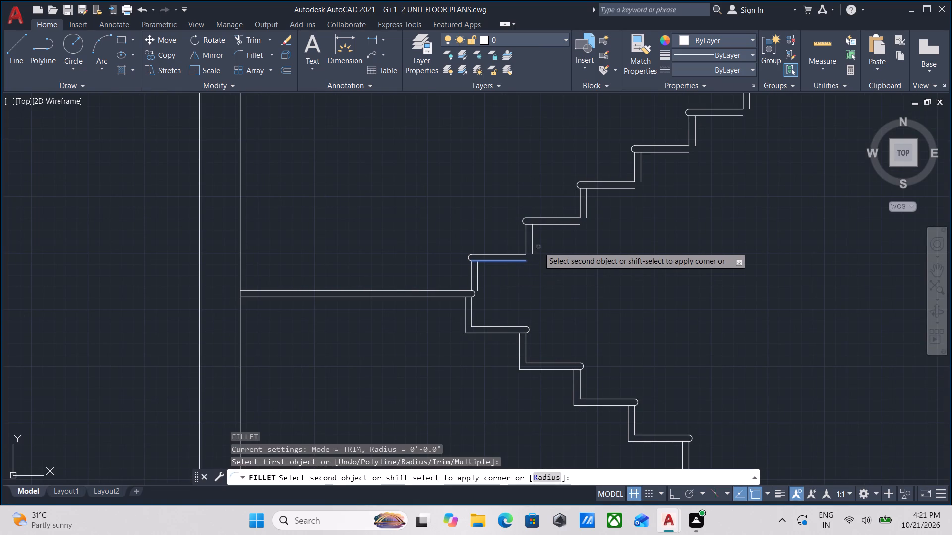
left_click(532, 249)
middle_click_drag(564, 250, 523, 297)
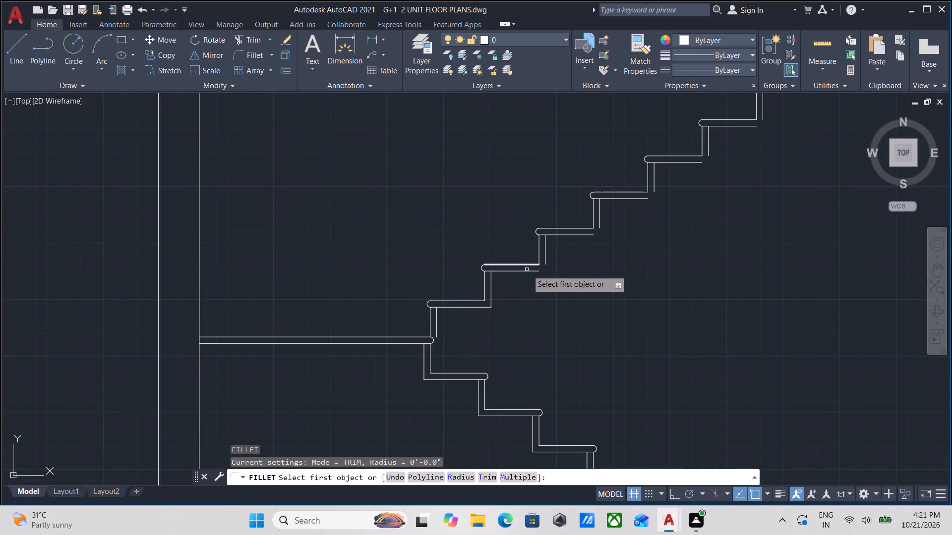
left_click(528, 272)
left_click(543, 259)
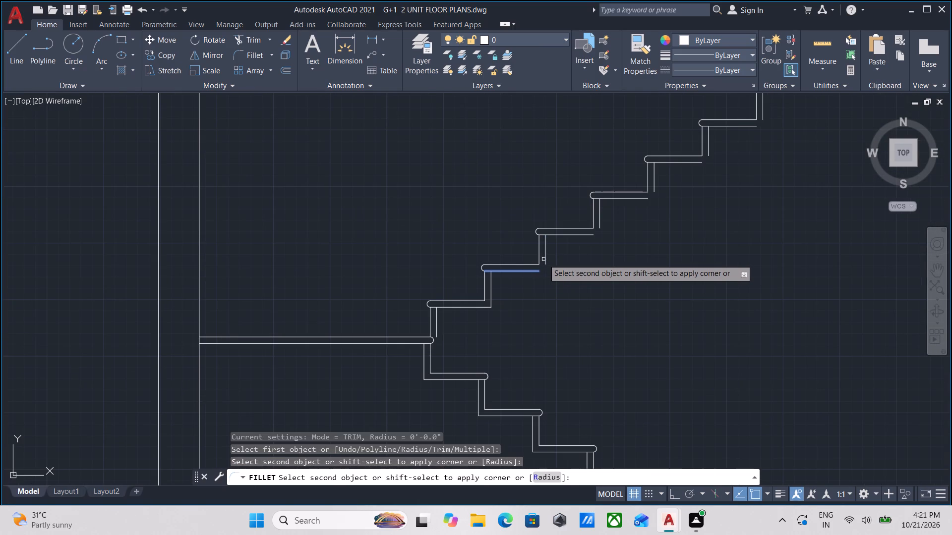
left_click(546, 258)
middle_click_drag(569, 257, 536, 298)
left_click(544, 276)
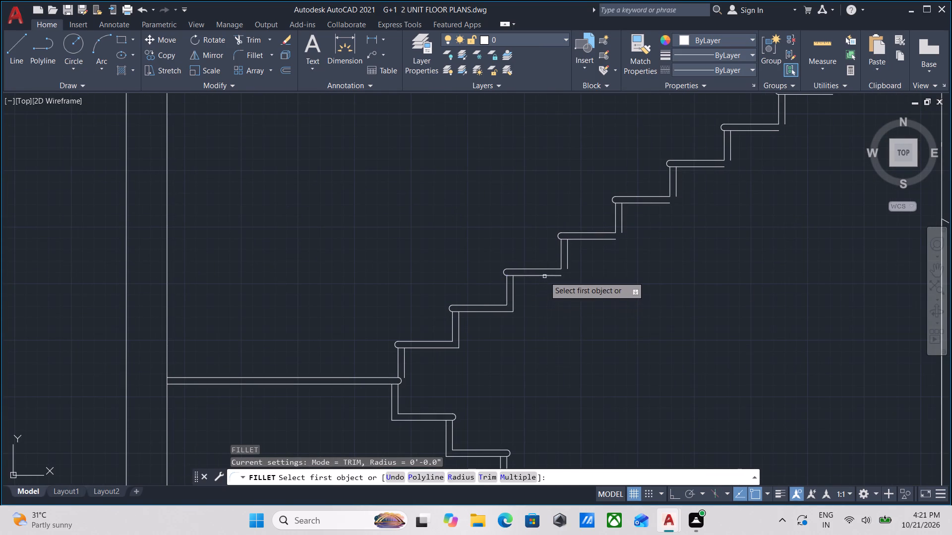
left_click(566, 264)
left_click(609, 240)
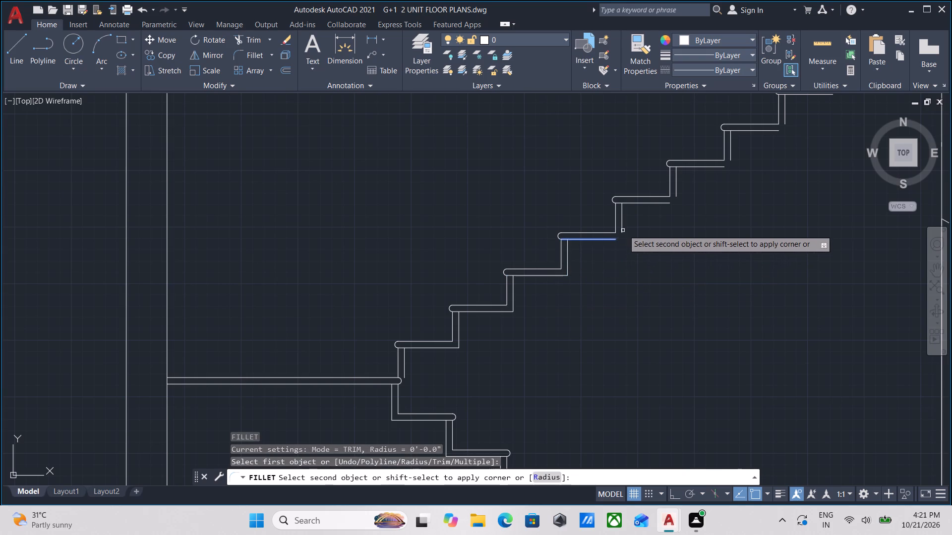
left_click(622, 231)
Square the inner corners behind the upper flight's fifth, sixth and seventh treads with the zero-radius Fillet, and end the command.
middle_click_drag(631, 235, 597, 284)
scroll(615, 255, "up", 2)
left_click(625, 250)
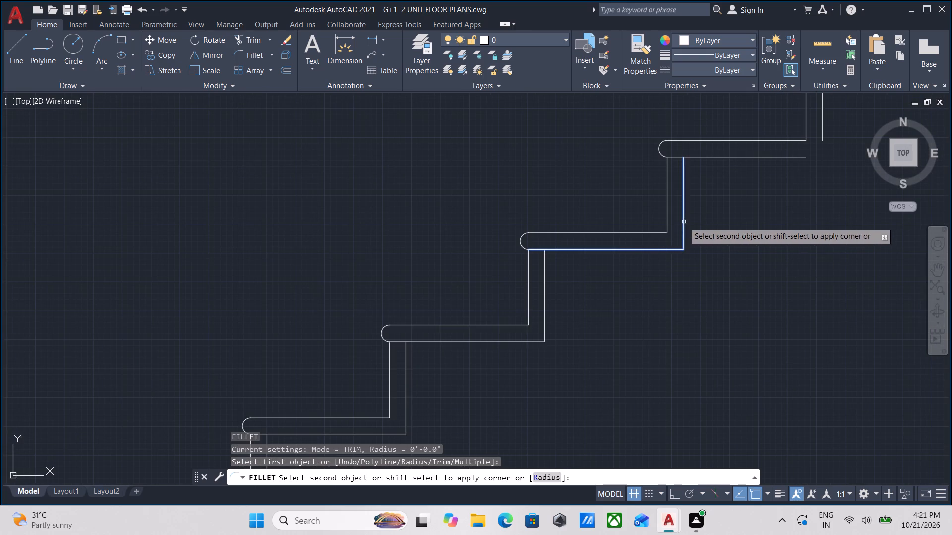
left_click(684, 222)
middle_click_drag(723, 217, 589, 304)
left_click(640, 244)
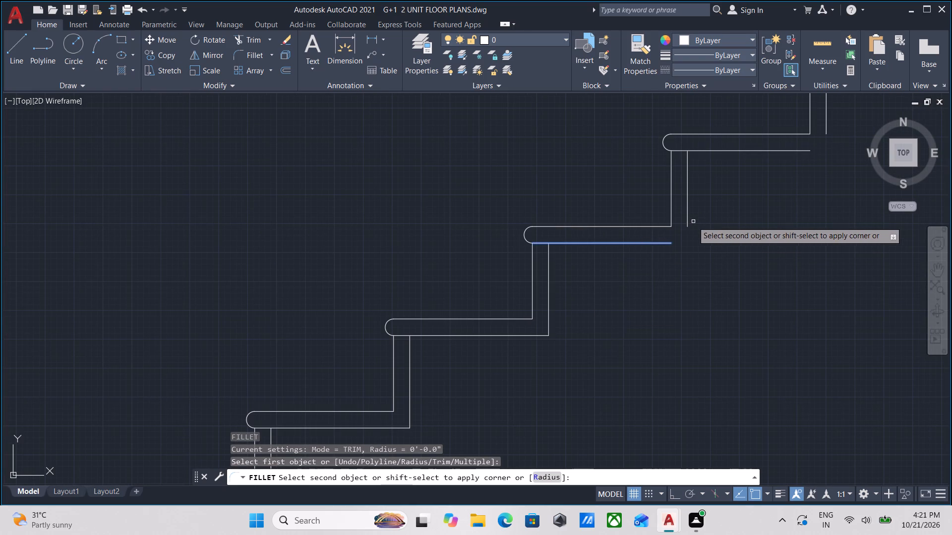
left_click(686, 220)
scroll(715, 215, "down", 1)
middle_click_drag(715, 215, 545, 321)
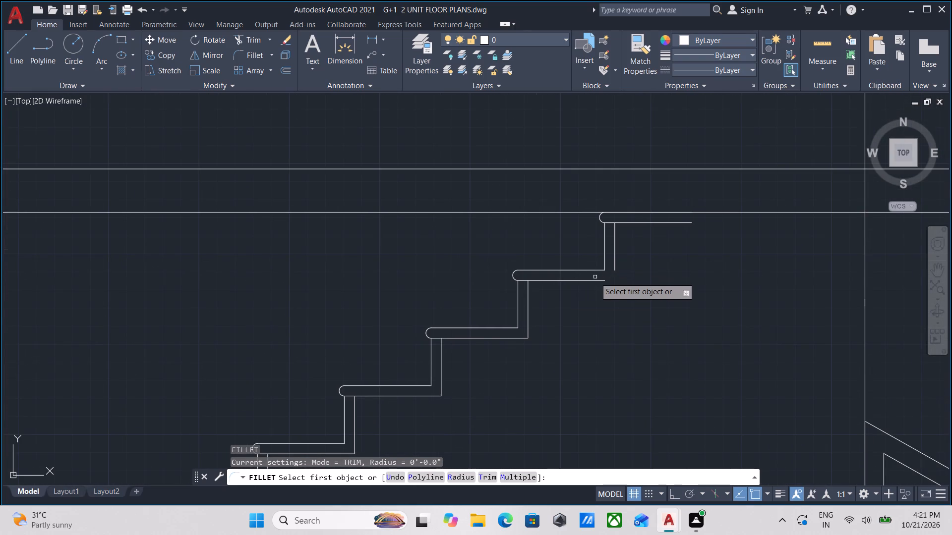
left_click(596, 282)
left_click(615, 264)
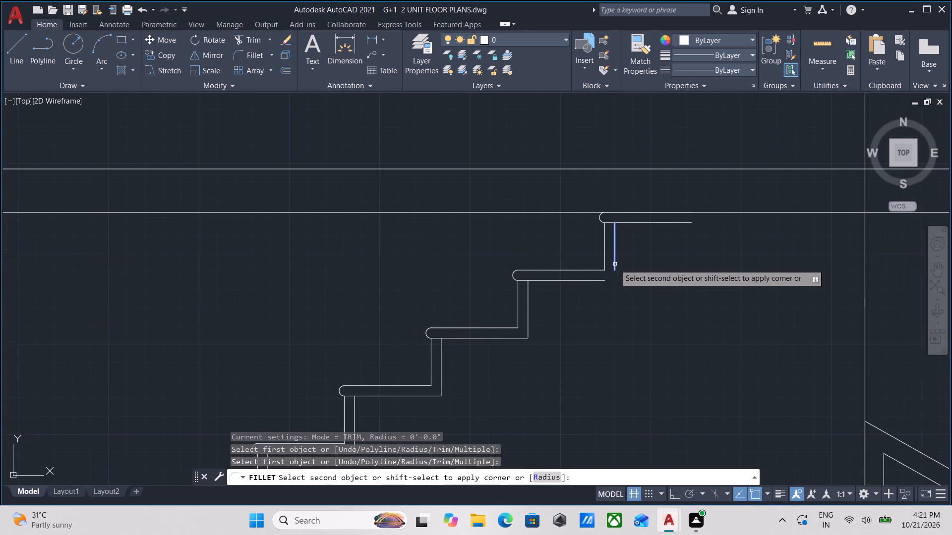
left_click(599, 281)
scroll(623, 276, "down", 2)
middle_click_drag(661, 252, 691, 237)
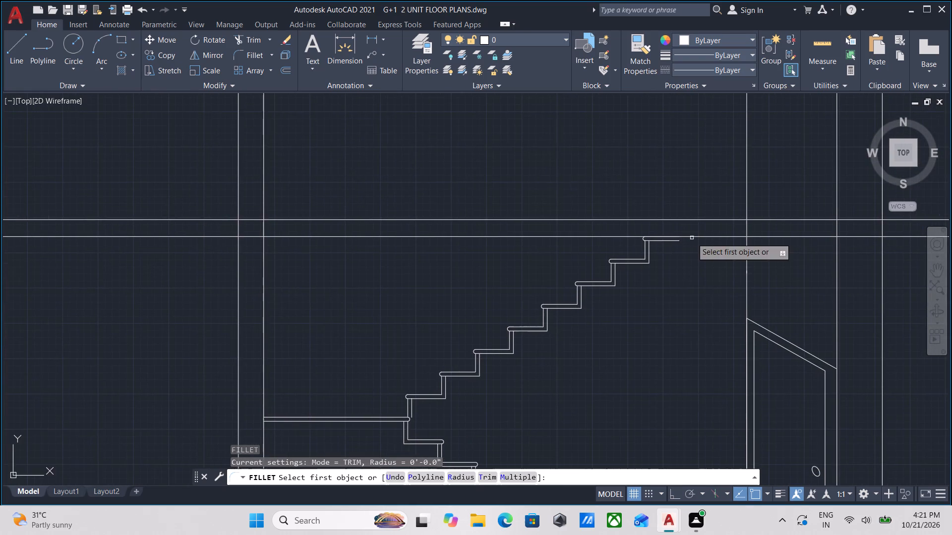
scroll(633, 273, "down", 1)
key("Escape")
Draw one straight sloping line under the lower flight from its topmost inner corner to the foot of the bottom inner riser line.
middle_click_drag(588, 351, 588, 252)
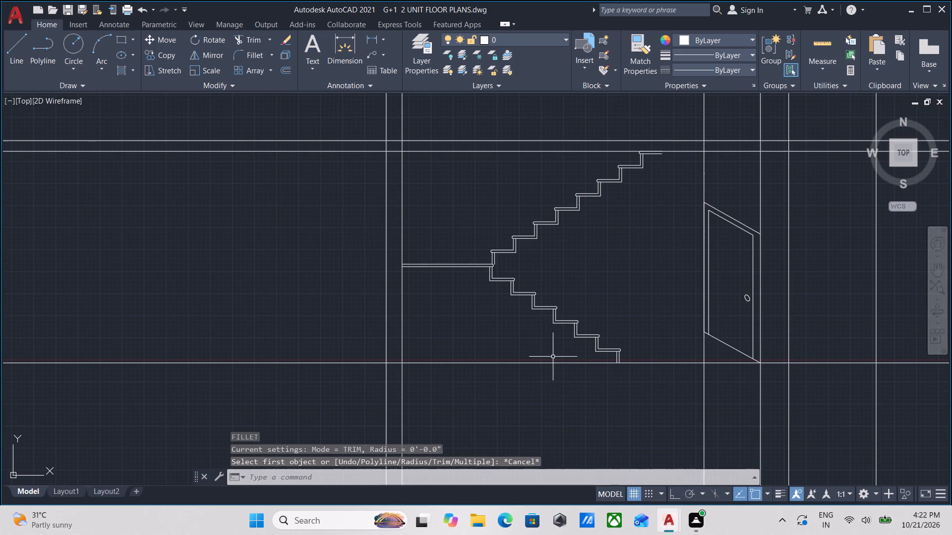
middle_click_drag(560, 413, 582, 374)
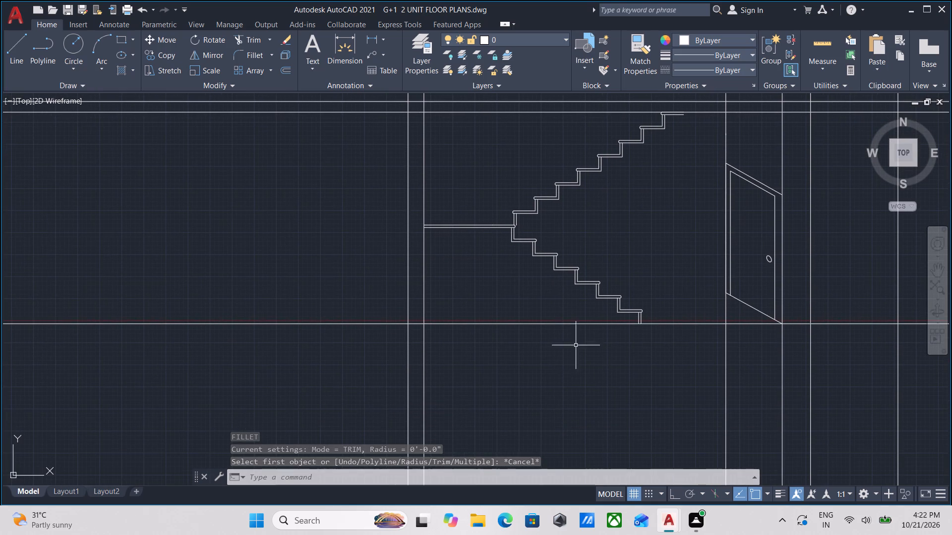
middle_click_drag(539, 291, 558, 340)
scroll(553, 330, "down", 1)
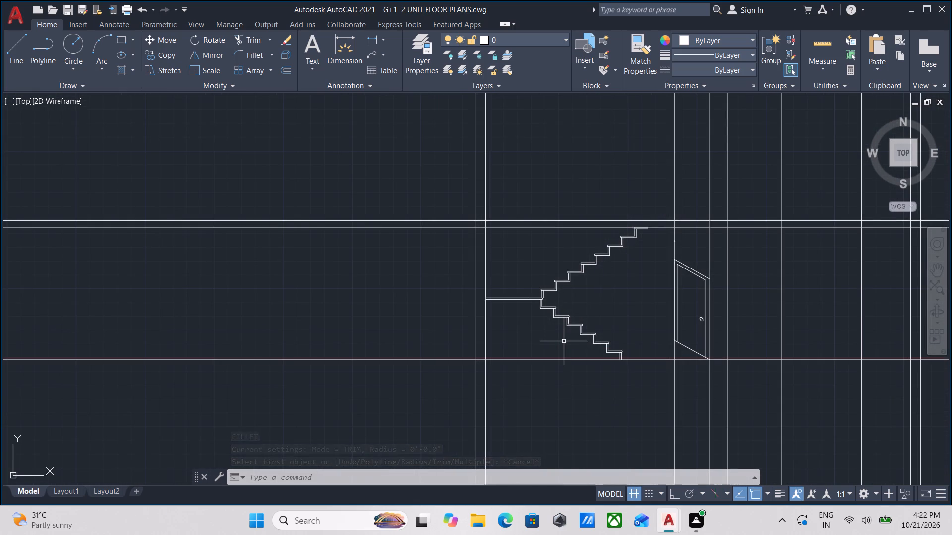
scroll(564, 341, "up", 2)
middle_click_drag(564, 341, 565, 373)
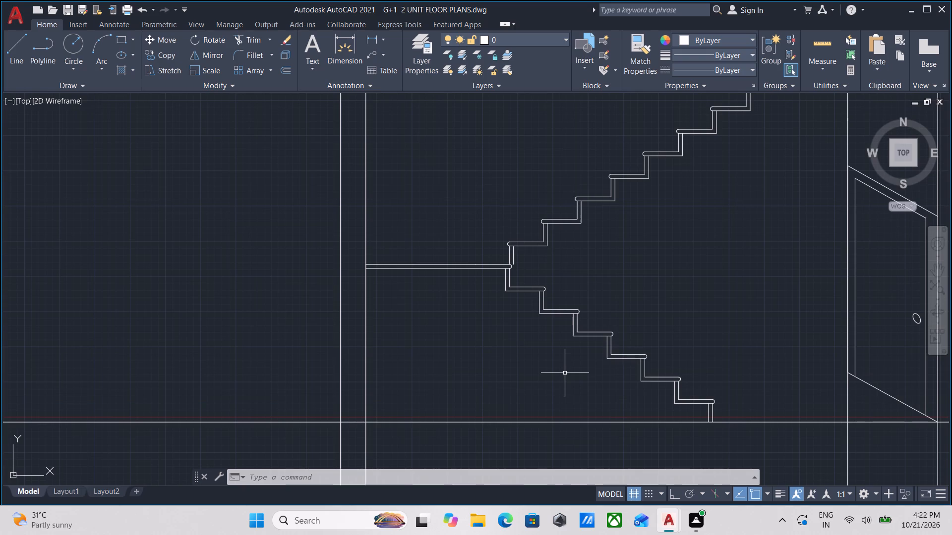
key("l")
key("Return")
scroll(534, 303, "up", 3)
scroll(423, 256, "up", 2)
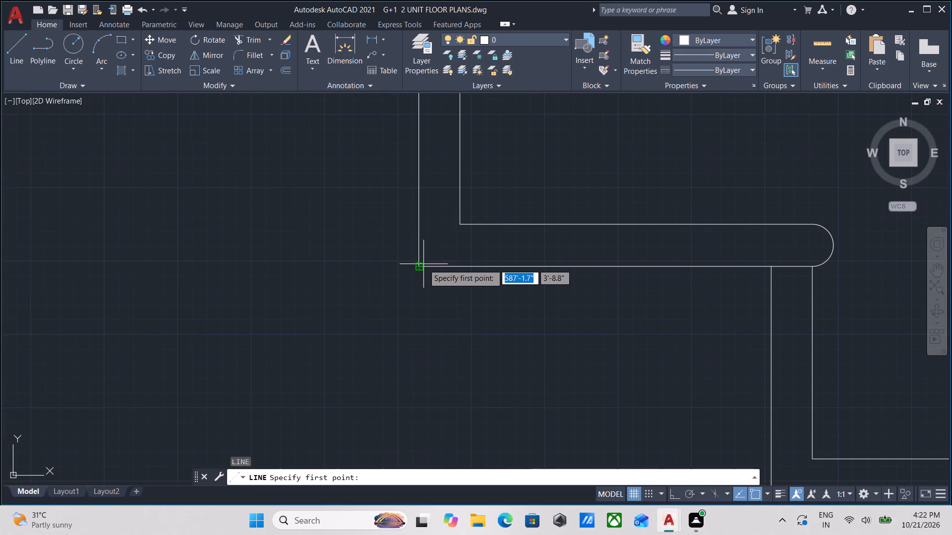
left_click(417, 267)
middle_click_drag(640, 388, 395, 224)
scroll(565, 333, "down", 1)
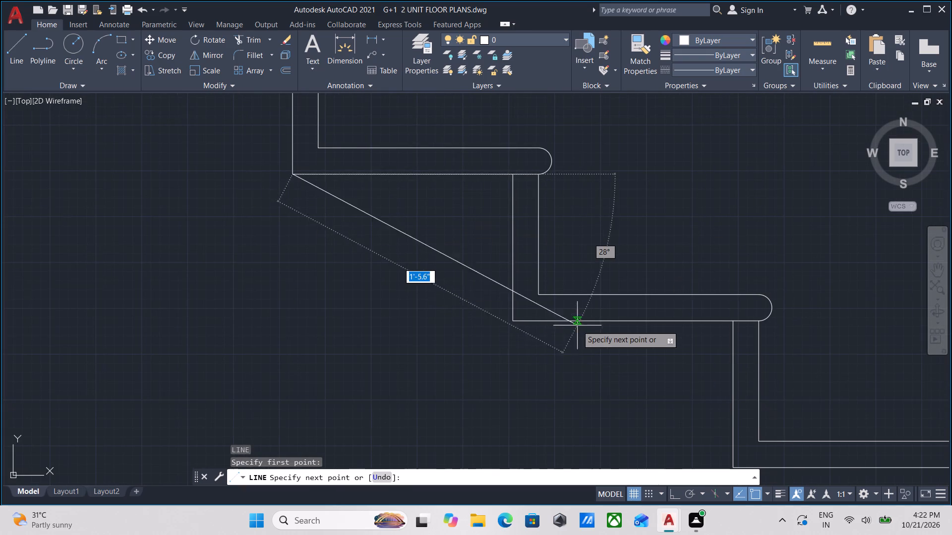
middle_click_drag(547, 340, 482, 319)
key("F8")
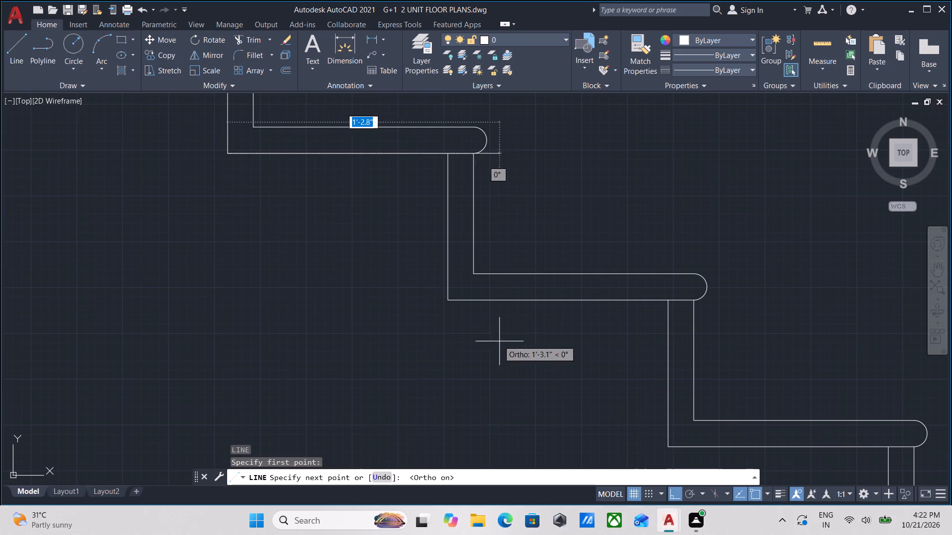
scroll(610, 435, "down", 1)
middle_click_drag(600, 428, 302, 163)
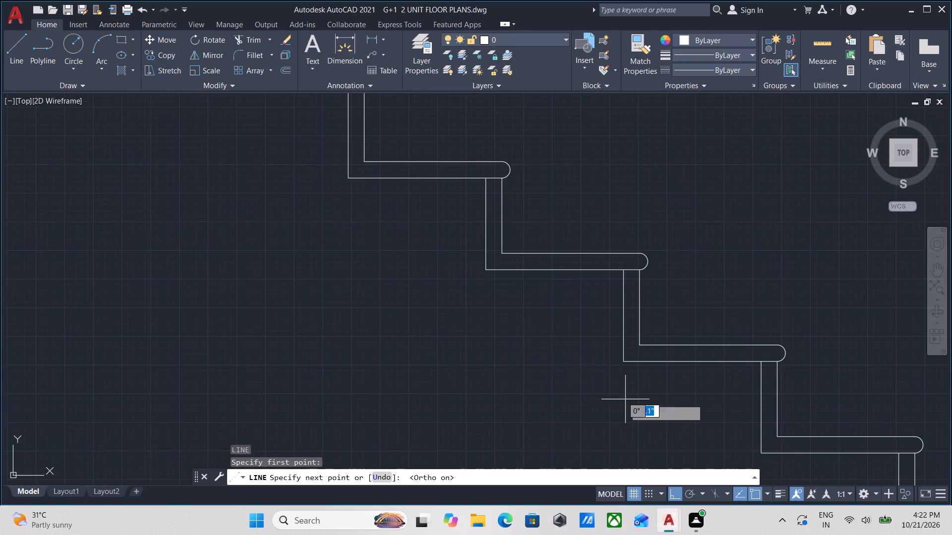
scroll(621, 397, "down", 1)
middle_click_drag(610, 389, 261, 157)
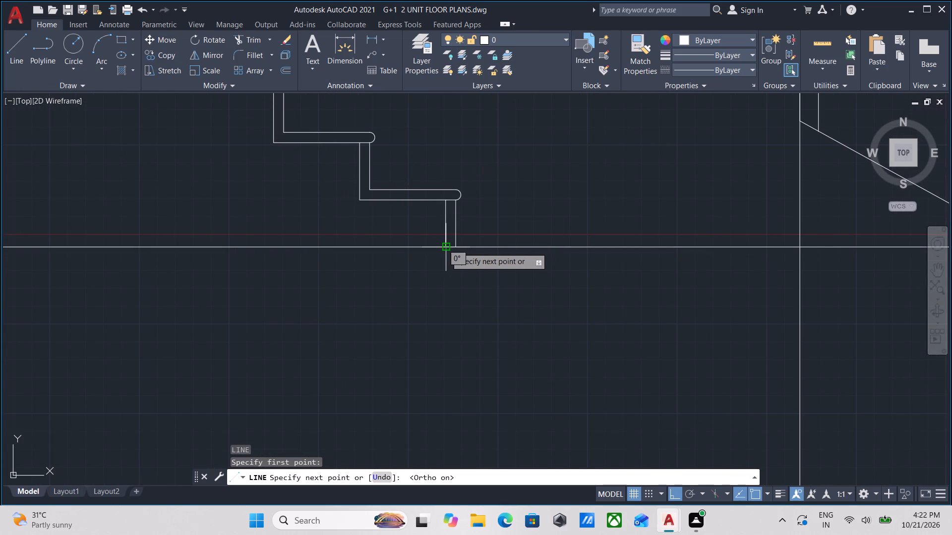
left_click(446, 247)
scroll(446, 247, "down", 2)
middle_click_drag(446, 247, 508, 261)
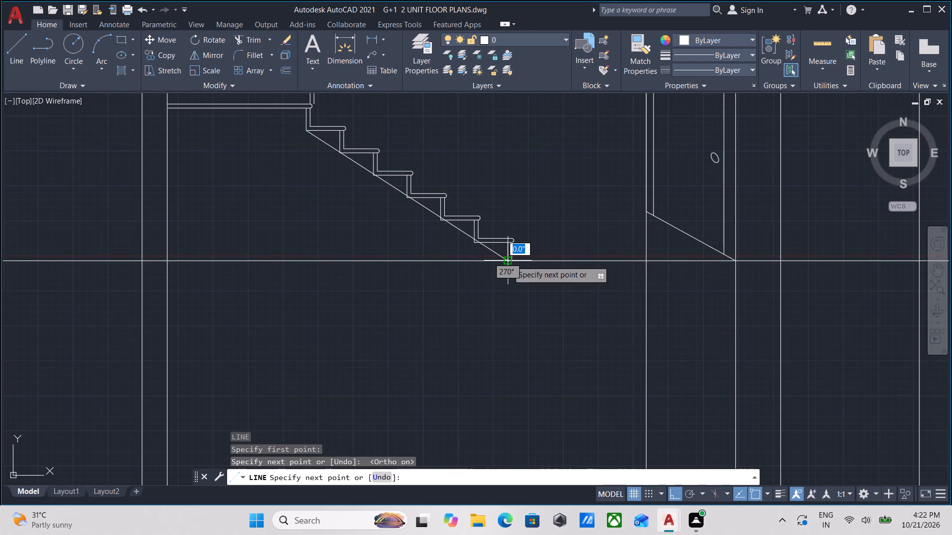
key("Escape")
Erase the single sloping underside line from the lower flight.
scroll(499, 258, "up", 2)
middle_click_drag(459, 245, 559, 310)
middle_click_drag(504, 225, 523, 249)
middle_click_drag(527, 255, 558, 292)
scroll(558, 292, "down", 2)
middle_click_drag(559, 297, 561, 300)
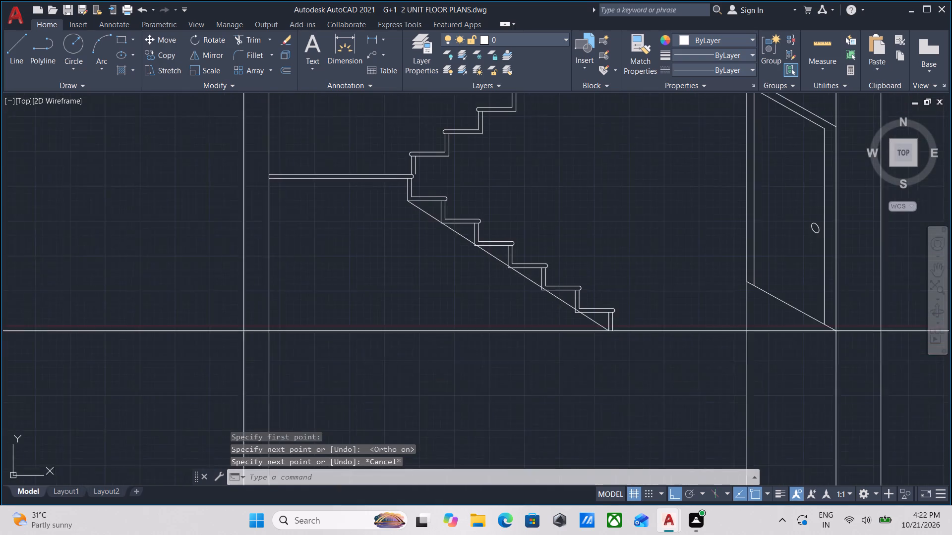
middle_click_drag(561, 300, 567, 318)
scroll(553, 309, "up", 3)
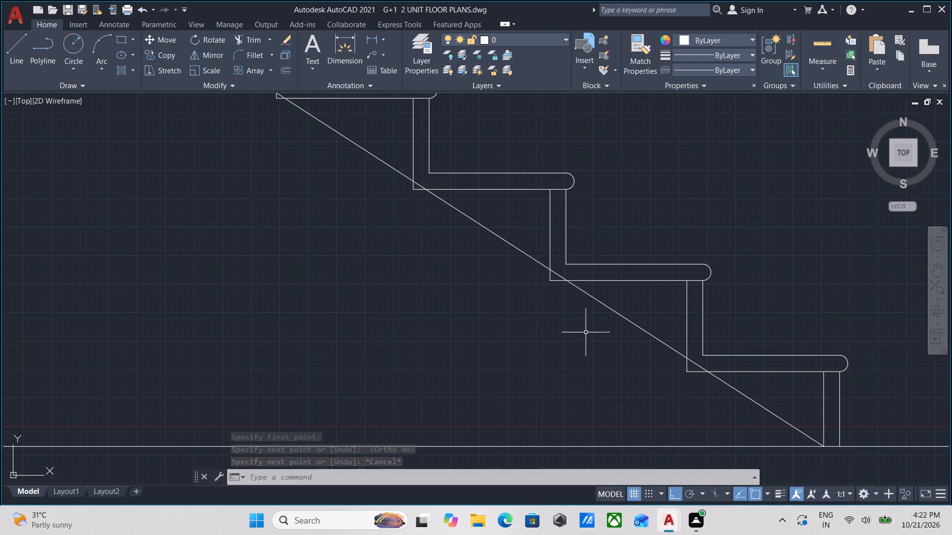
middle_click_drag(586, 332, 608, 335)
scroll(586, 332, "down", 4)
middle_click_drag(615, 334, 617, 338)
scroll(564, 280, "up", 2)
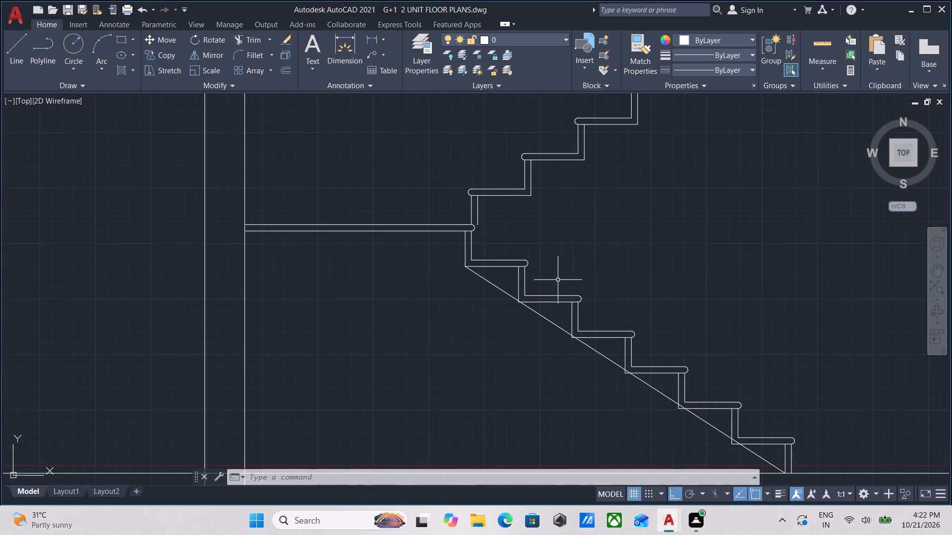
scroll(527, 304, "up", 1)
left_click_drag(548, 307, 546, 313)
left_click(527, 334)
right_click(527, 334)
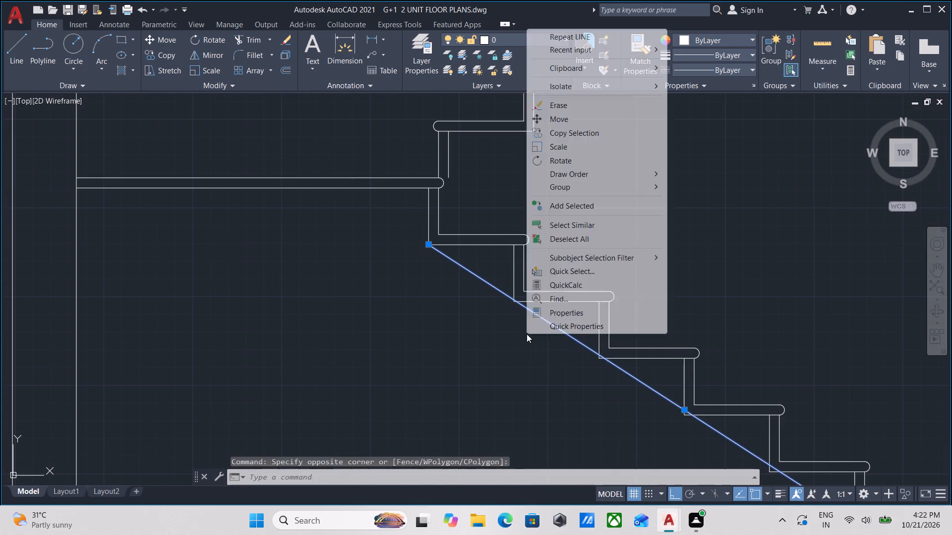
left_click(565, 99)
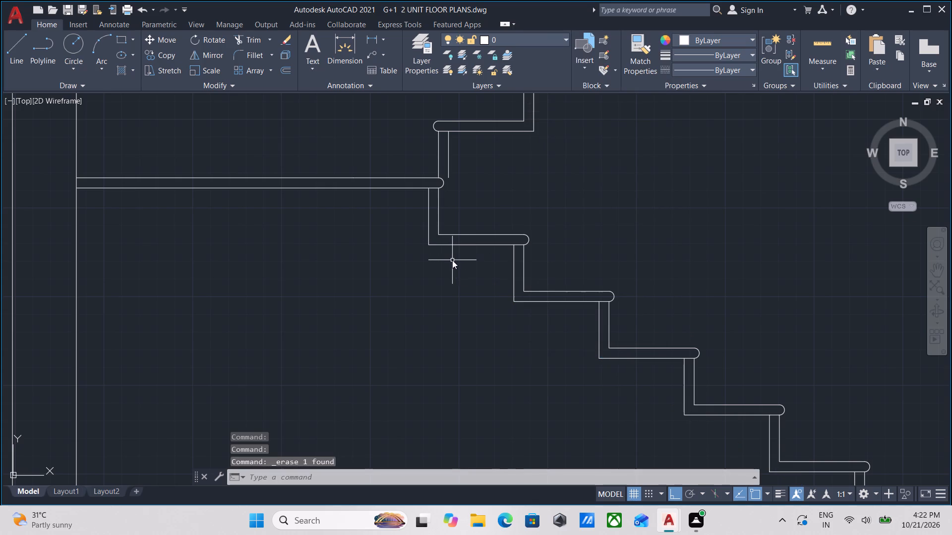
With ortho off, draw connected sloping lines from the lower flight's topmost inner corner through the next three inner corners below it.
key("l")
key("Return")
left_click(426, 245)
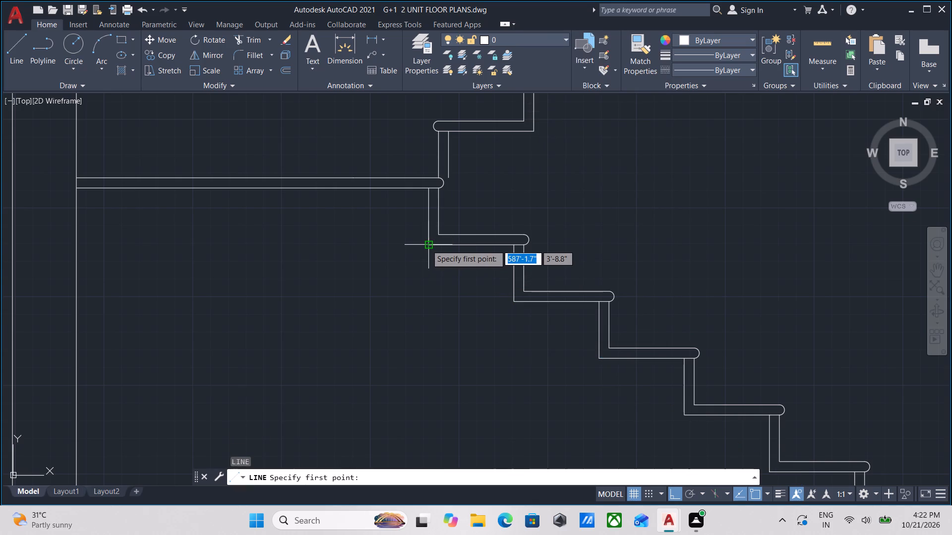
key("F8")
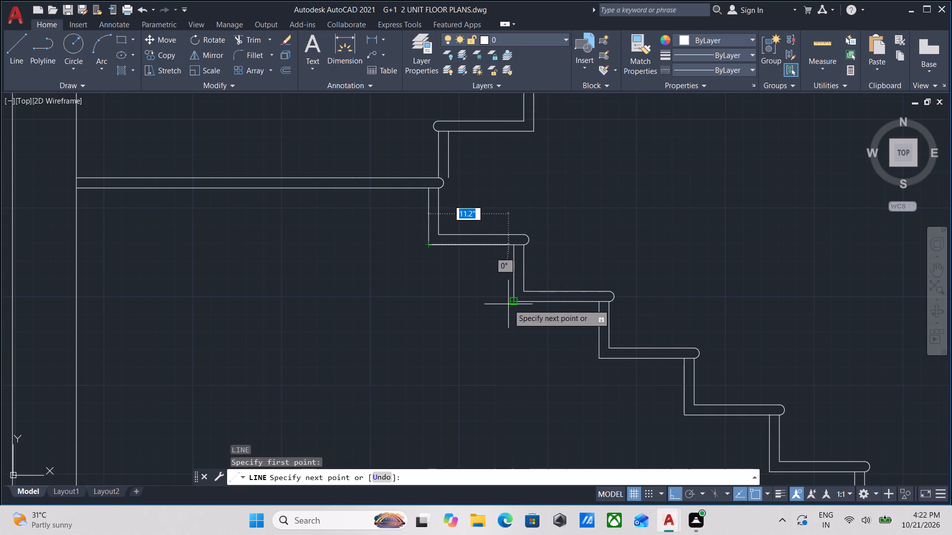
left_click(511, 304)
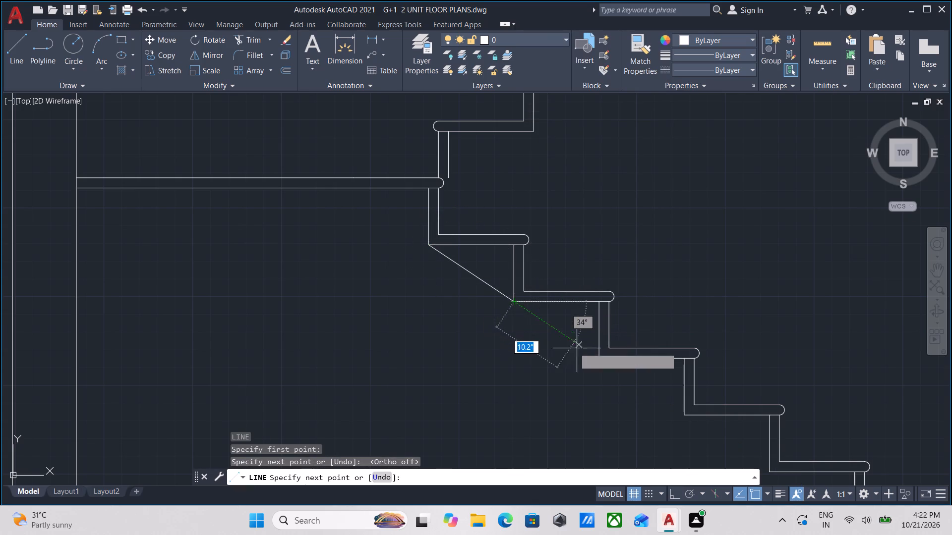
left_click(599, 359)
middle_click_drag(639, 386, 638, 386)
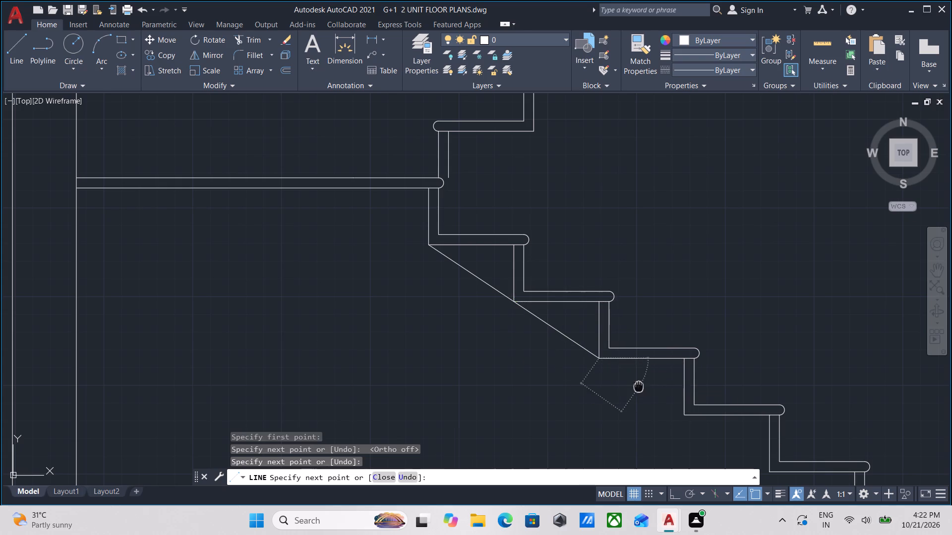
middle_click_drag(638, 386, 538, 336)
left_click(581, 366)
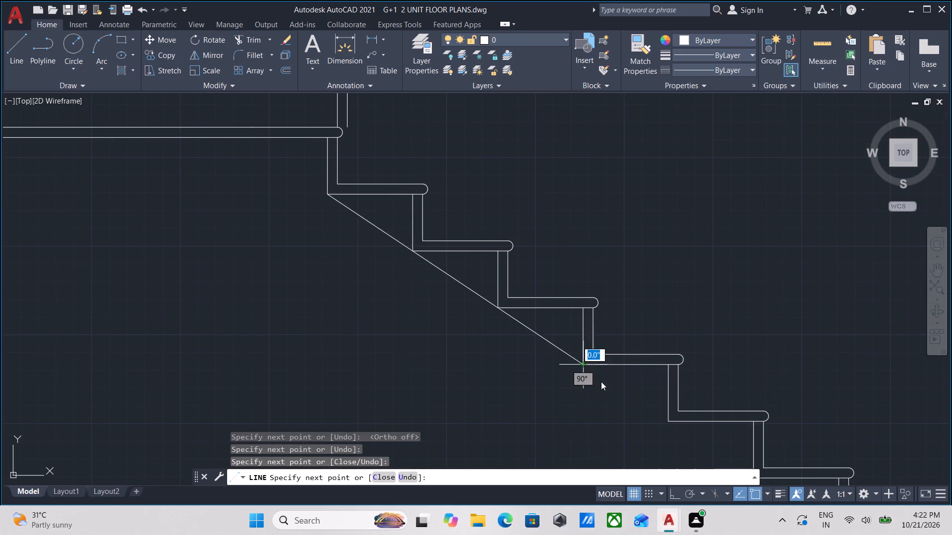
middle_click_drag(594, 374, 506, 313)
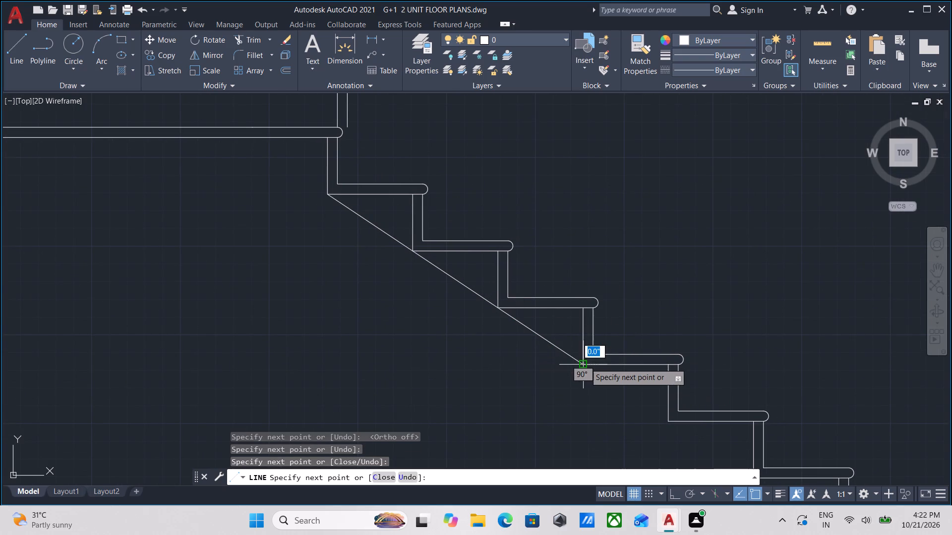
left_click(585, 363)
Continue the lower flight's sloping underside through its last two inner corners to the foot of the bottom inner riser line.
middle_click_drag(631, 388, 485, 318)
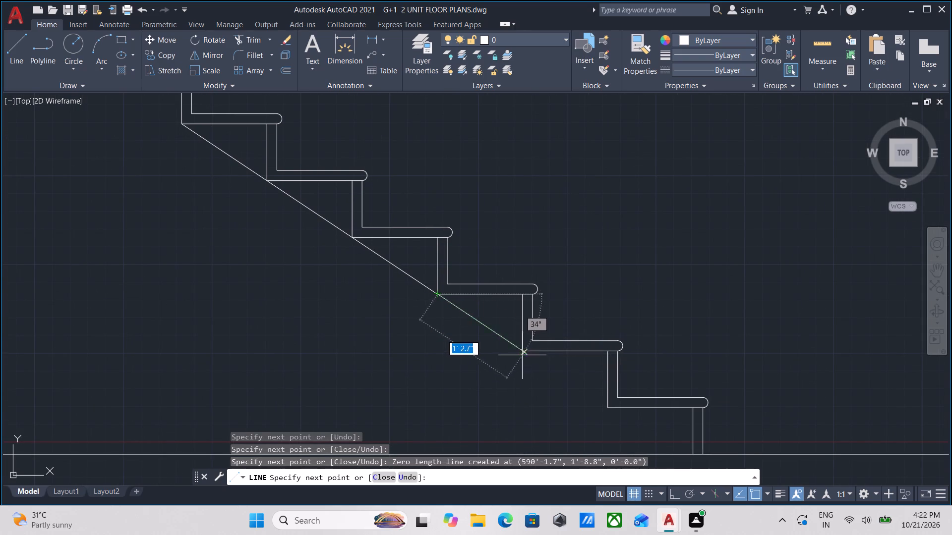
left_click(524, 352)
middle_click_drag(529, 361, 430, 256)
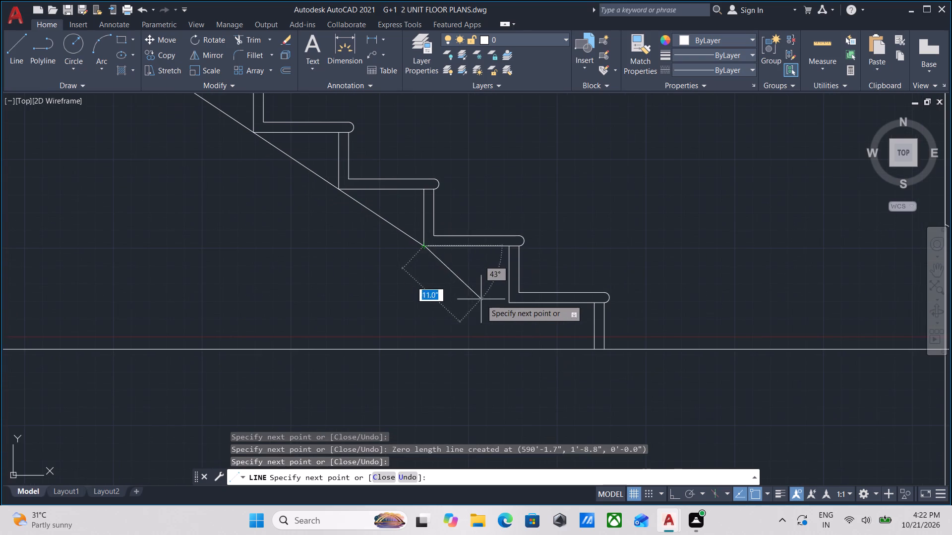
left_click(509, 305)
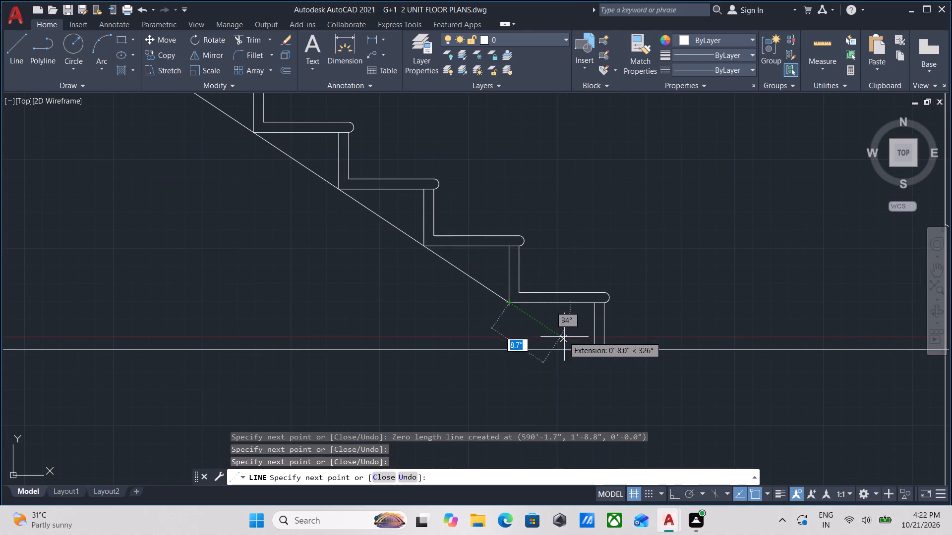
left_click(596, 348)
scroll(596, 348, "down", 2)
key("Escape")
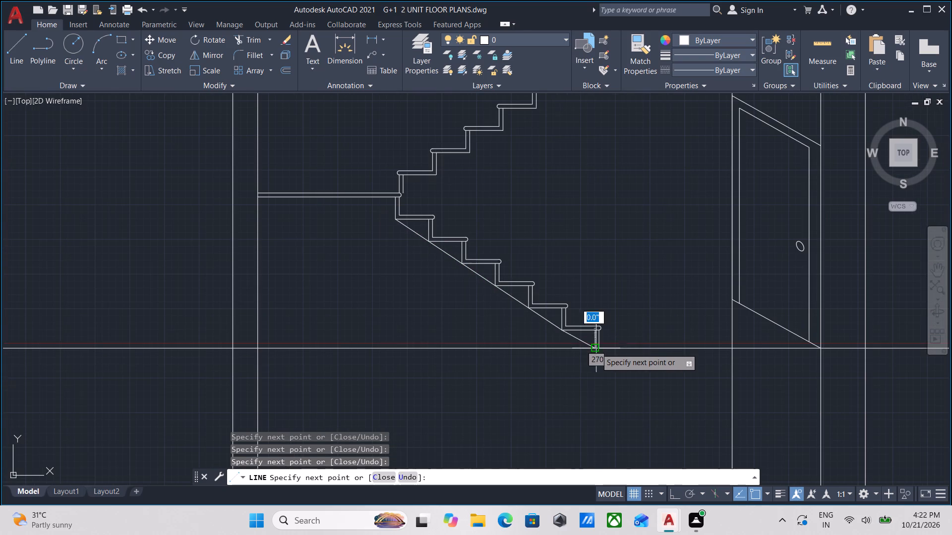
Draw sloping lines under the upper flight from the foot of its lowest inner riser line through the first two inner corners.
scroll(422, 239, "down", 1)
middle_click_drag(420, 247, 398, 304)
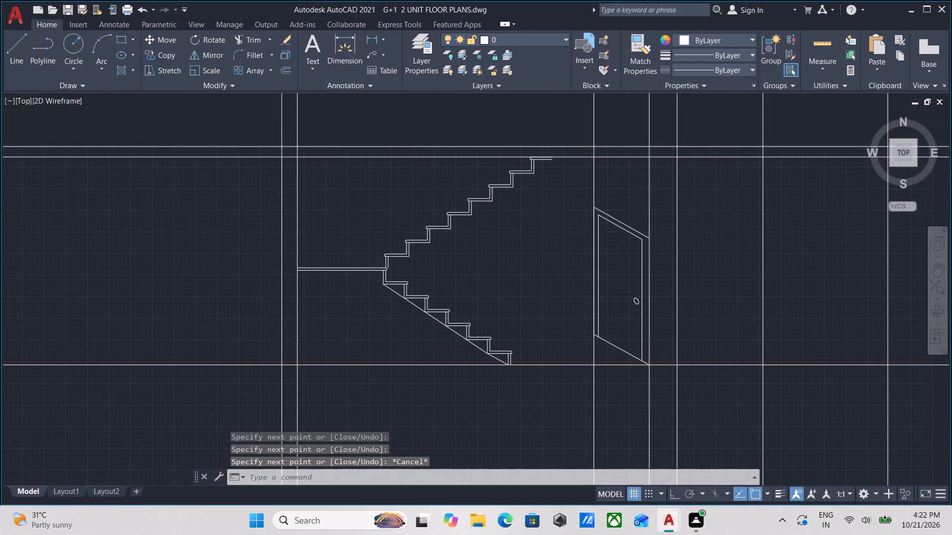
scroll(397, 259, "up", 3)
middle_click_drag(368, 268, 381, 309)
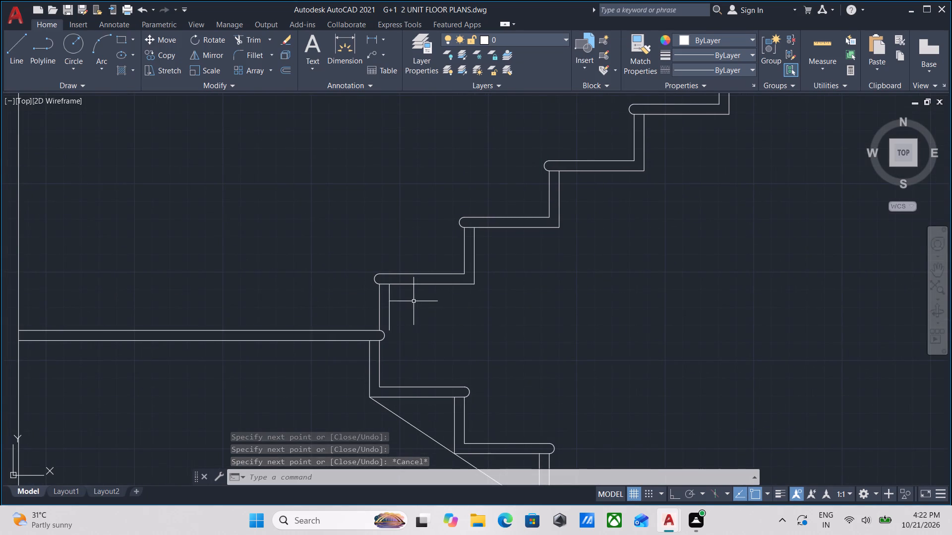
middle_click_drag(419, 307, 258, 338)
scroll(413, 309, "down", 1)
scroll(342, 325, "down", 1)
middle_click_drag(337, 330, 286, 374)
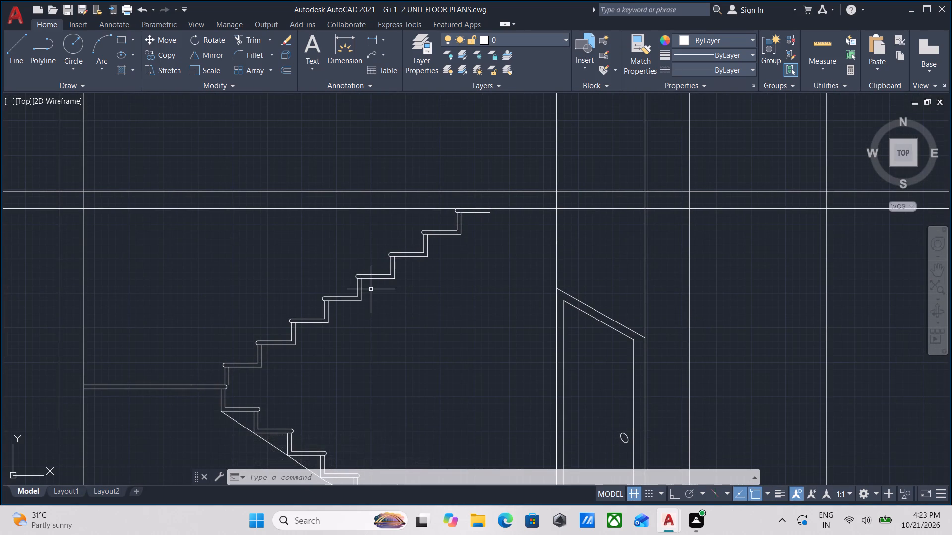
scroll(311, 330, "up", 2)
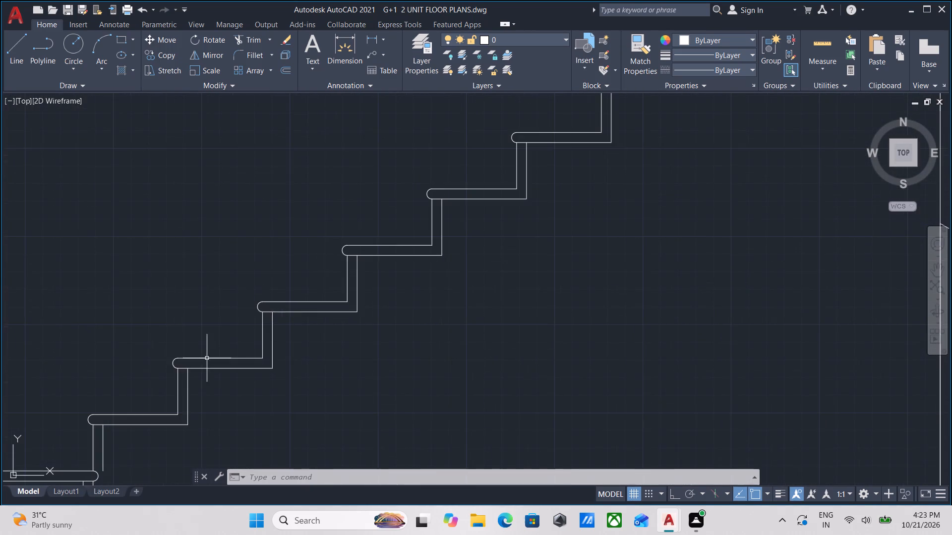
middle_click_drag(209, 354, 334, 250)
middle_click_drag(214, 375, 254, 340)
scroll(272, 331, "up", 2)
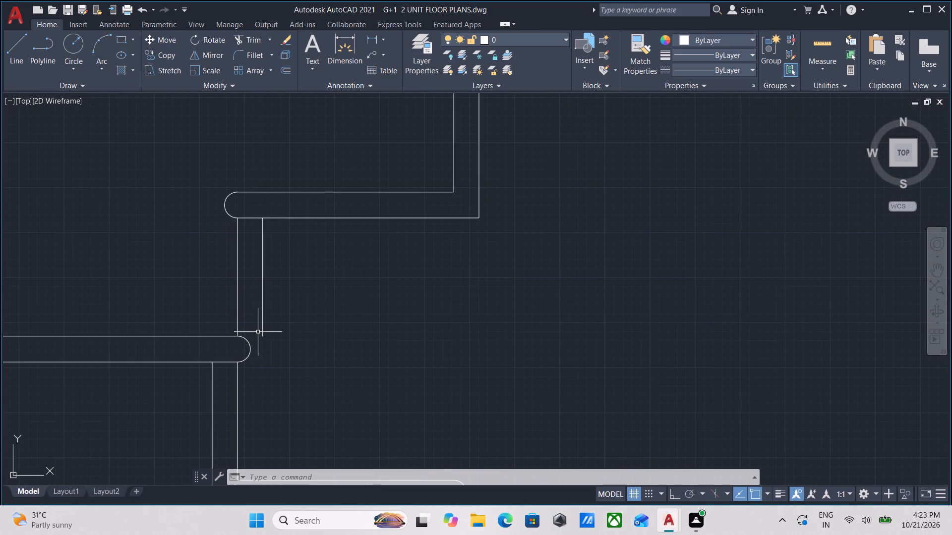
scroll(288, 327, "down", 1)
middle_click_drag(288, 327, 280, 352)
key("l")
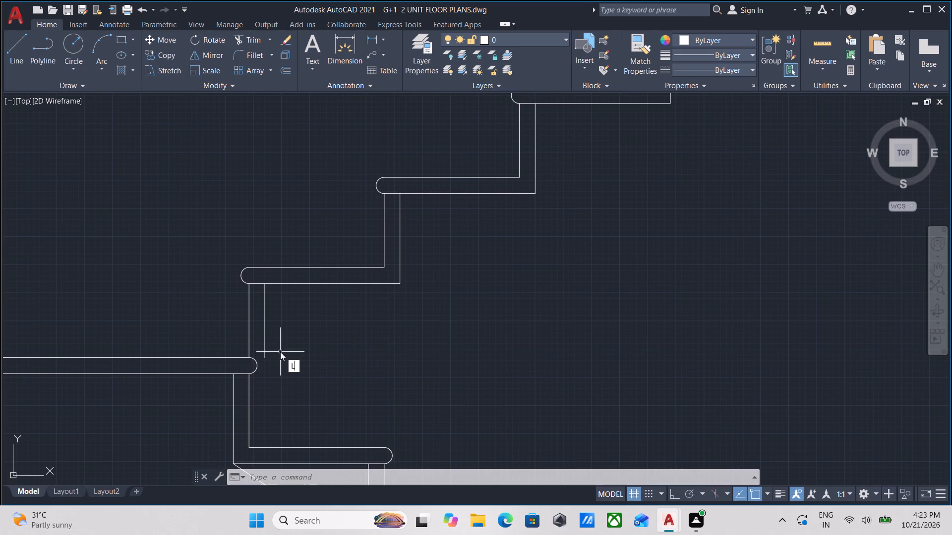
key("Return")
scroll(278, 370, "up", 2)
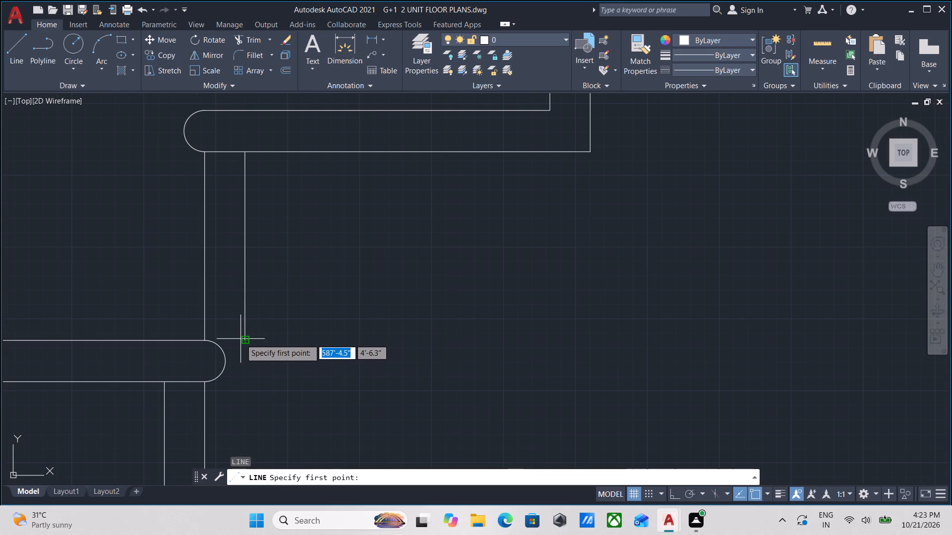
left_click(242, 339)
middle_click_drag(322, 253, 238, 388)
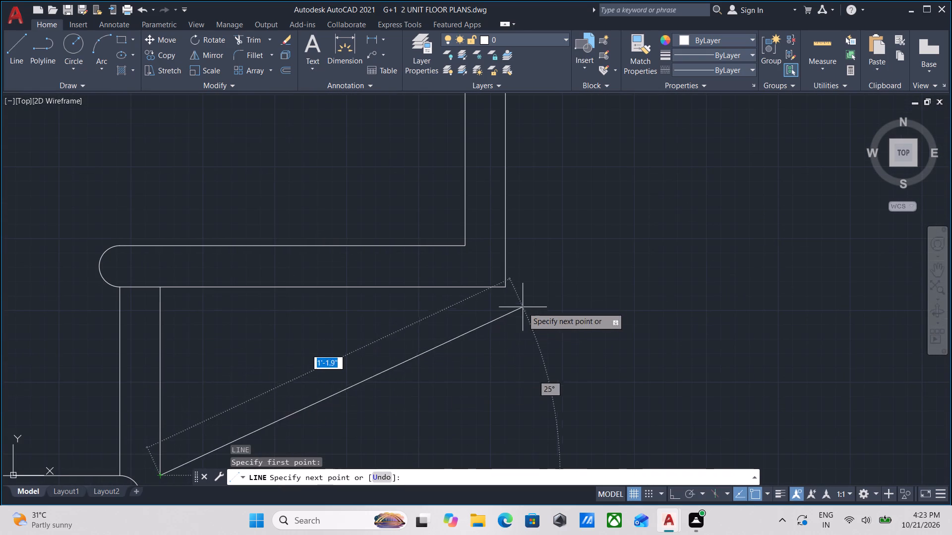
left_click(508, 285)
scroll(553, 225, "down", 1)
middle_click_drag(553, 225, 288, 380)
scroll(349, 311, "down", 1)
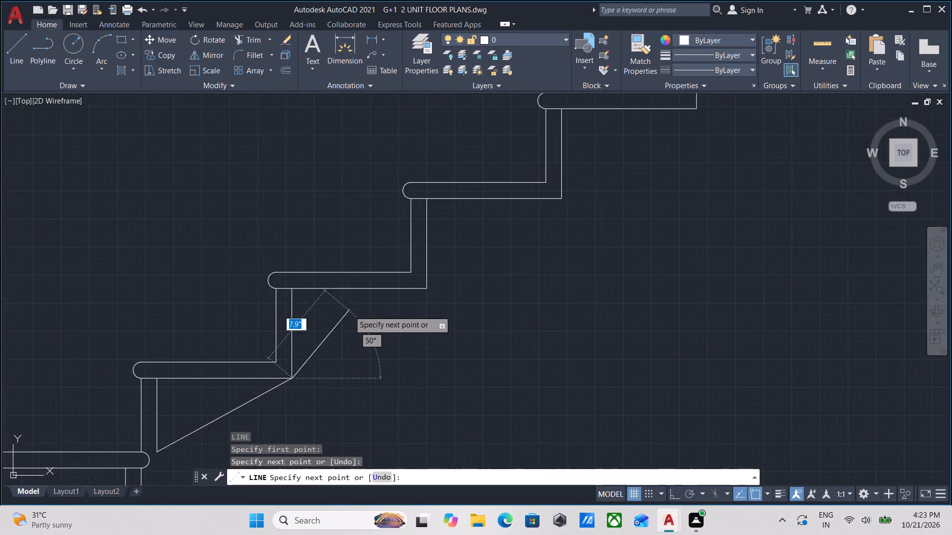
middle_click_drag(349, 311, 326, 347)
left_click(405, 323)
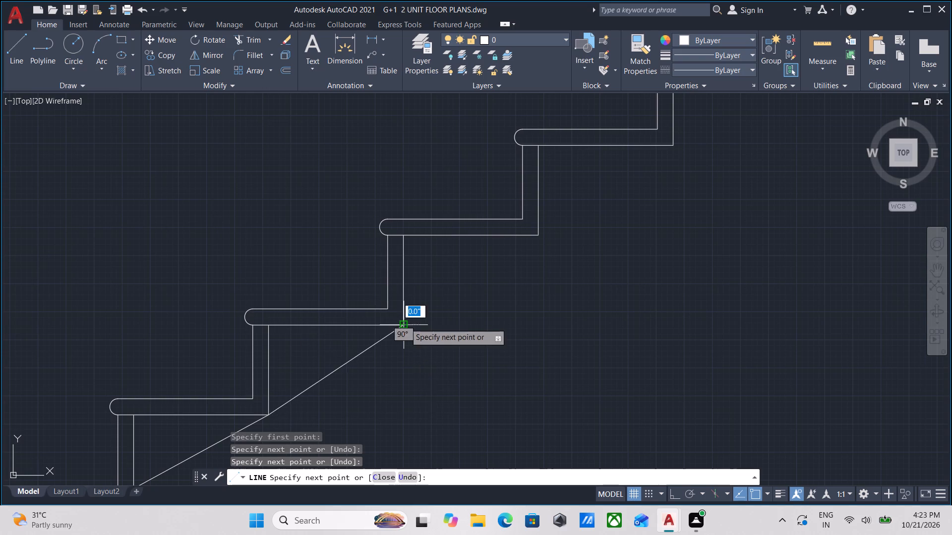
Continue the upper flight's sloping underside through its remaining five inner corners to the far end of the top tread's underside.
middle_click_drag(521, 281, 396, 332)
scroll(520, 282, "down", 1)
left_click(410, 306)
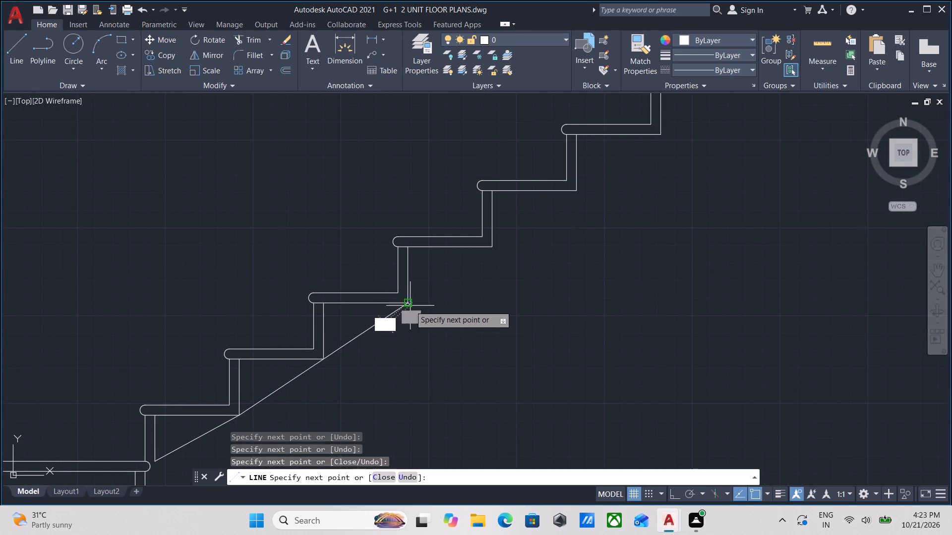
middle_click_drag(449, 292, 358, 375)
scroll(358, 375, "up", 1)
left_click(426, 299)
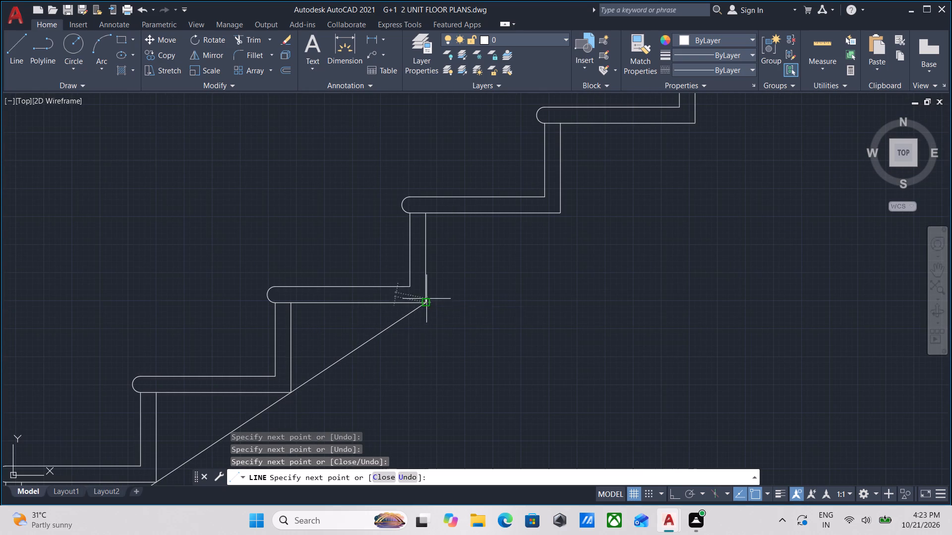
scroll(445, 286, "down", 2)
middle_click_drag(447, 284, 367, 399)
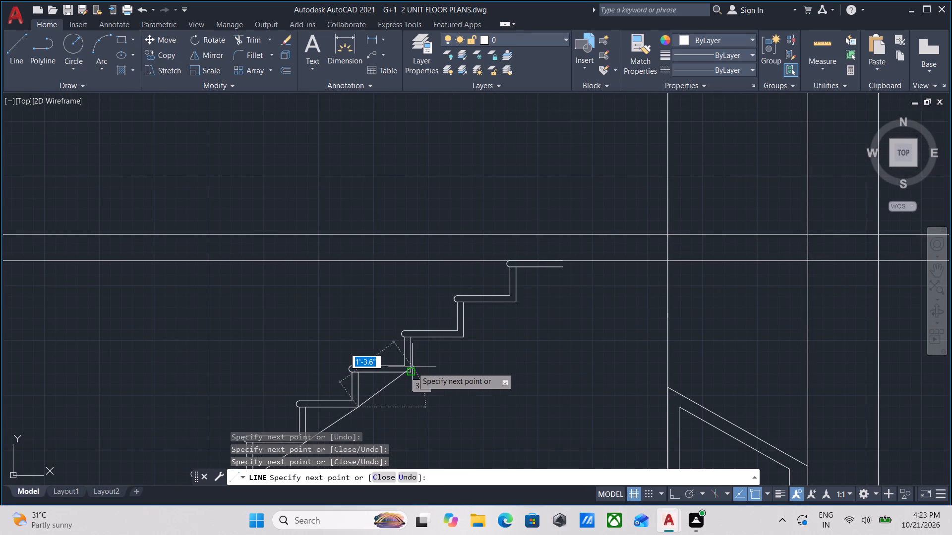
left_click(411, 369)
middle_click_drag(461, 336, 439, 359)
left_click(438, 359)
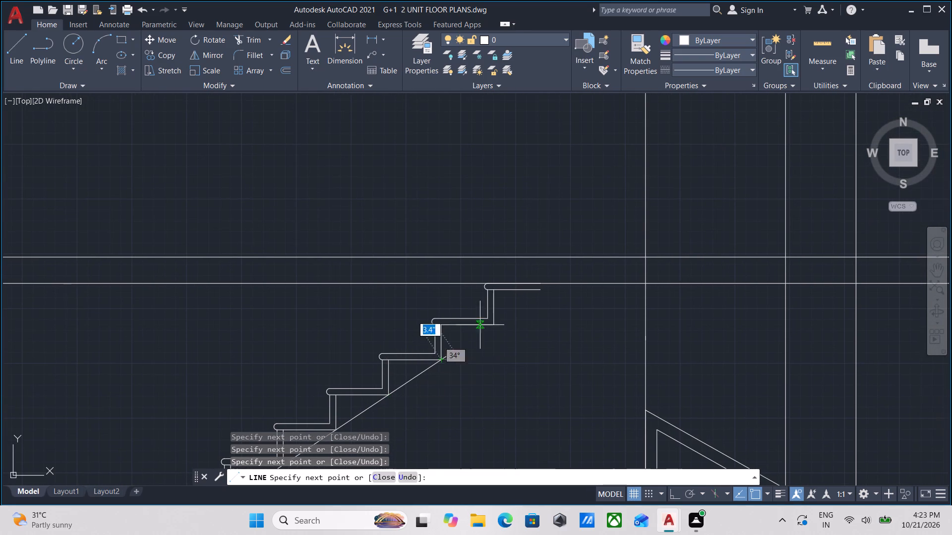
left_click(492, 325)
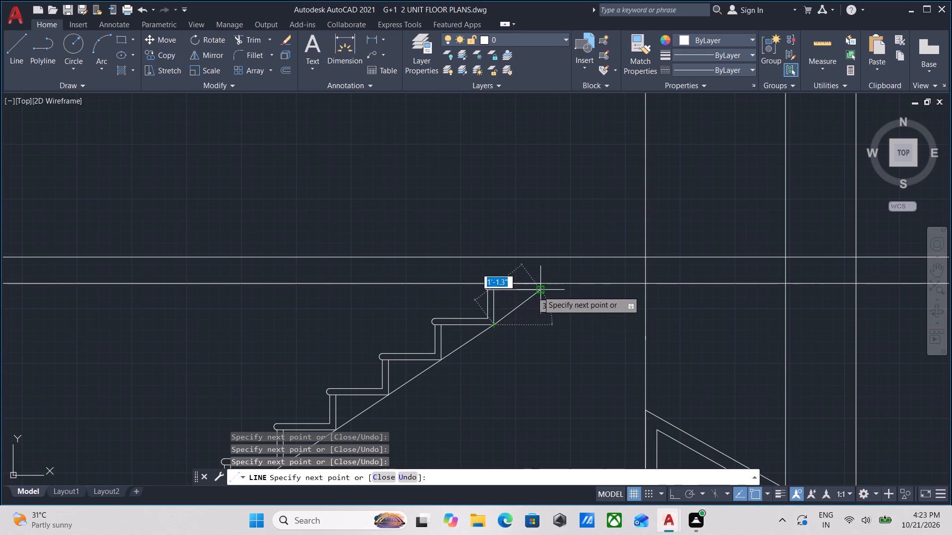
left_click(539, 290)
scroll(539, 290, "down", 2)
key("Escape")
Examine the sloping underside lines of both flights around the landing.
scroll(539, 290, "down", 2)
middle_click_drag(456, 368, 470, 315)
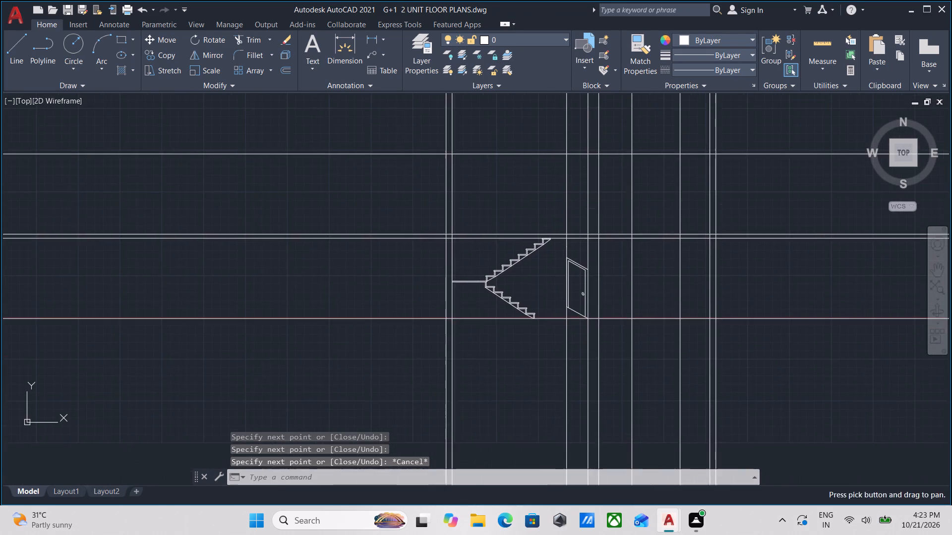
scroll(460, 304, "up", 2)
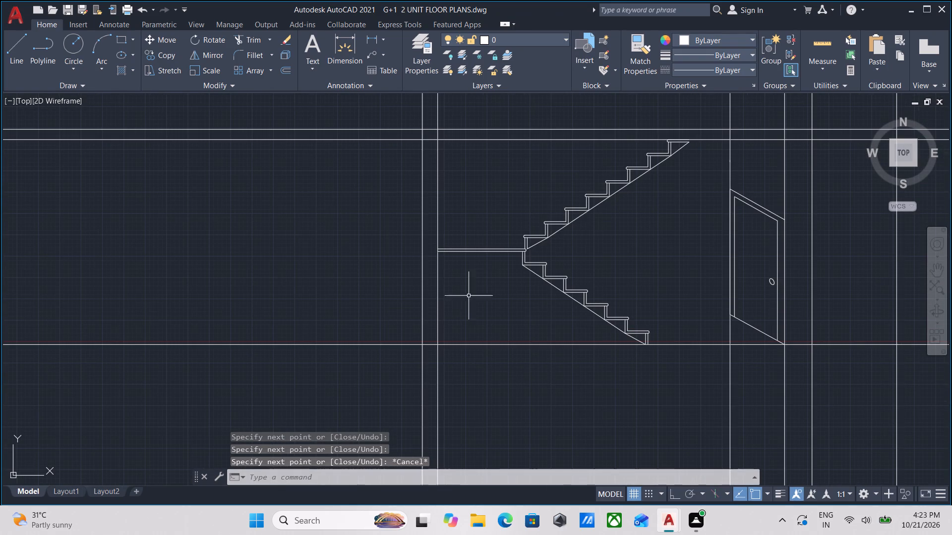
scroll(513, 285, "up", 2)
middle_click_drag(513, 285, 479, 336)
scroll(479, 336, "down", 1)
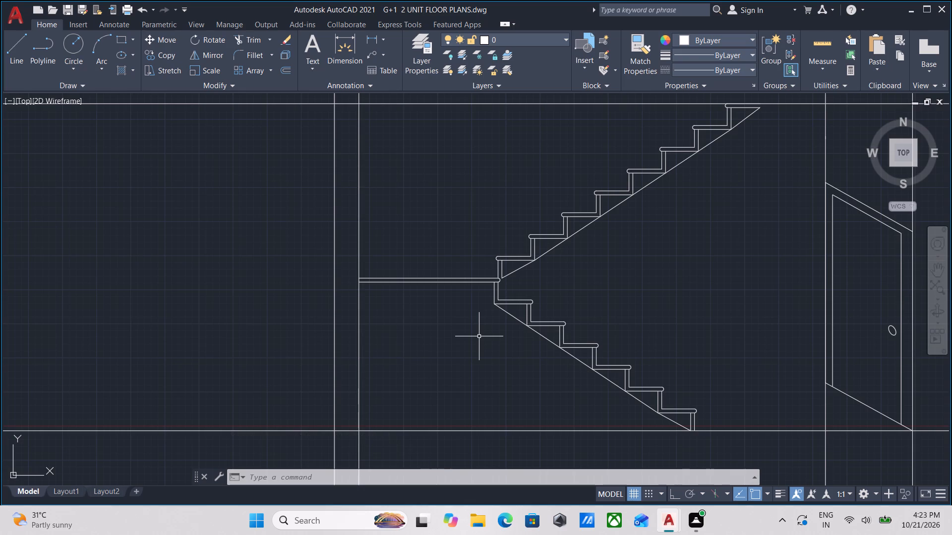
scroll(366, 393, "down", 1)
middle_click_drag(373, 396, 388, 415)
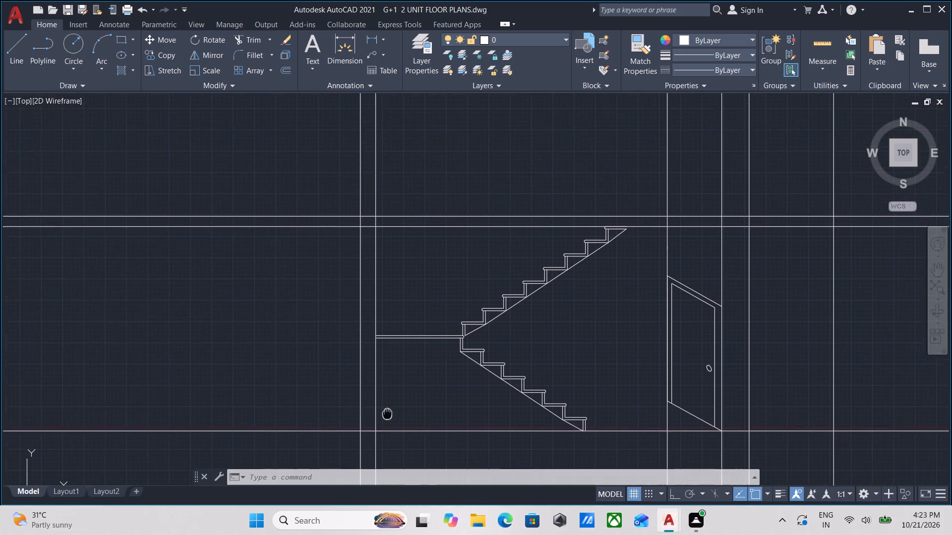
middle_click_drag(388, 415, 390, 426)
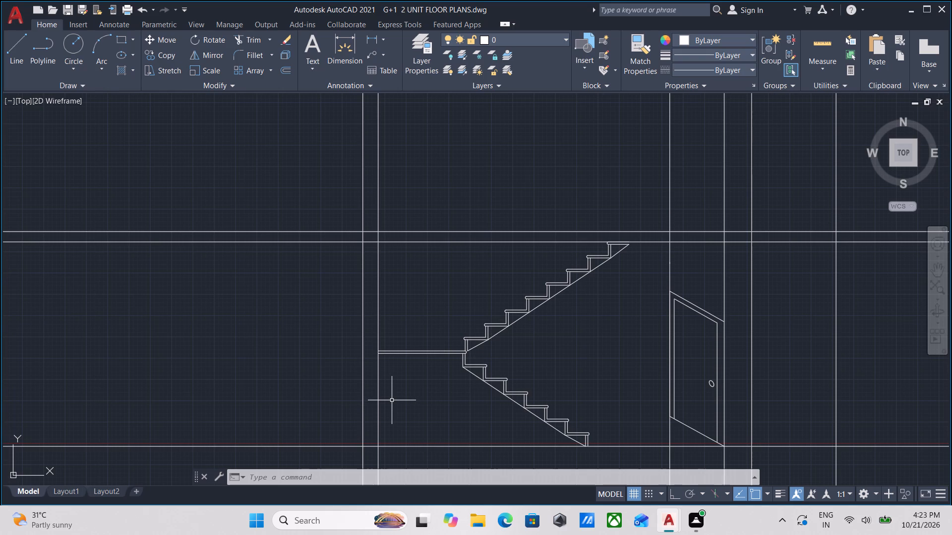
scroll(396, 393, "up", 1)
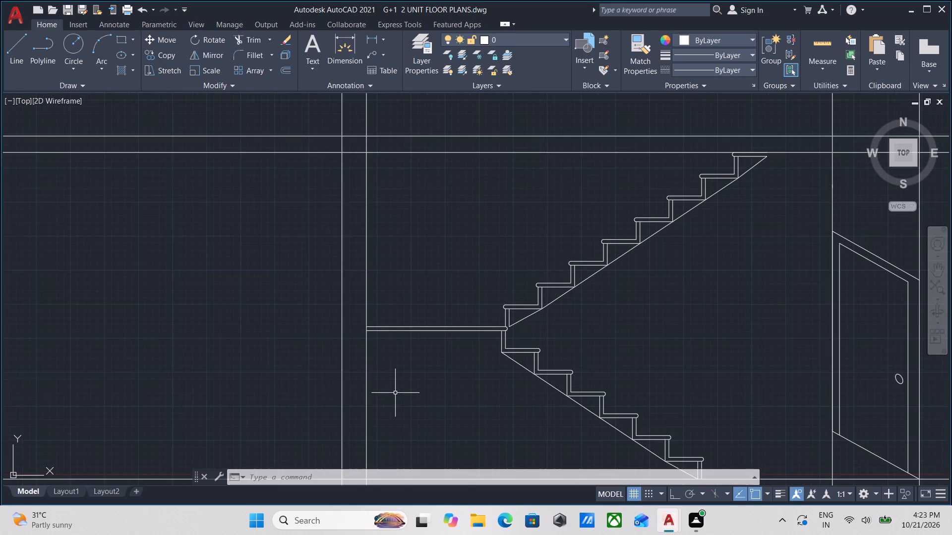
middle_click_drag(397, 392, 453, 383)
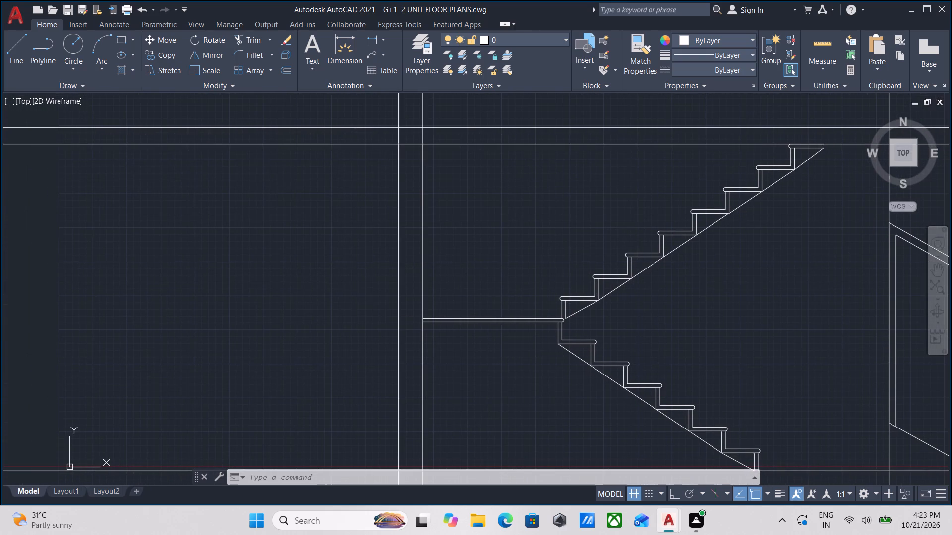
Join the six sloping underside lines of the lower flight into one polyline.
scroll(564, 405, "up", 1)
middle_click_drag(566, 404, 485, 302)
scroll(736, 372, "up", 1)
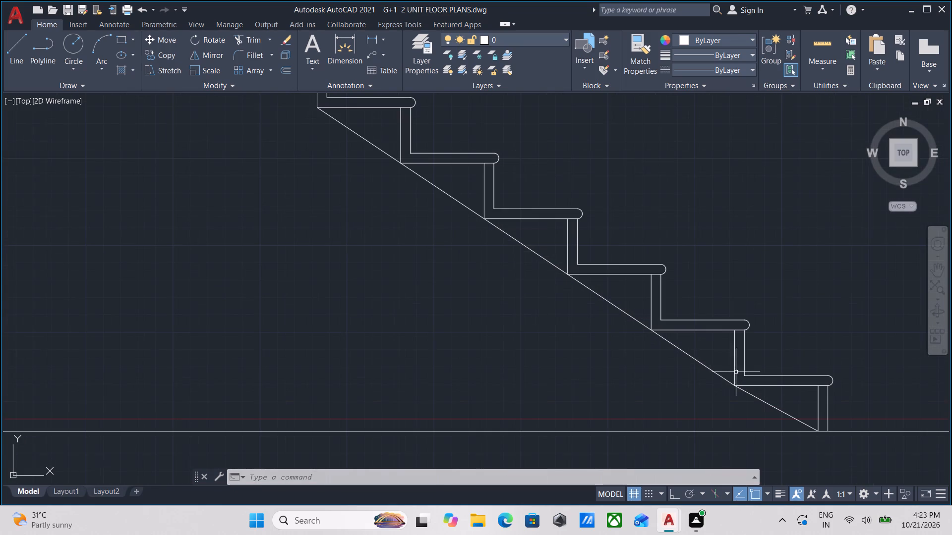
left_click(725, 362)
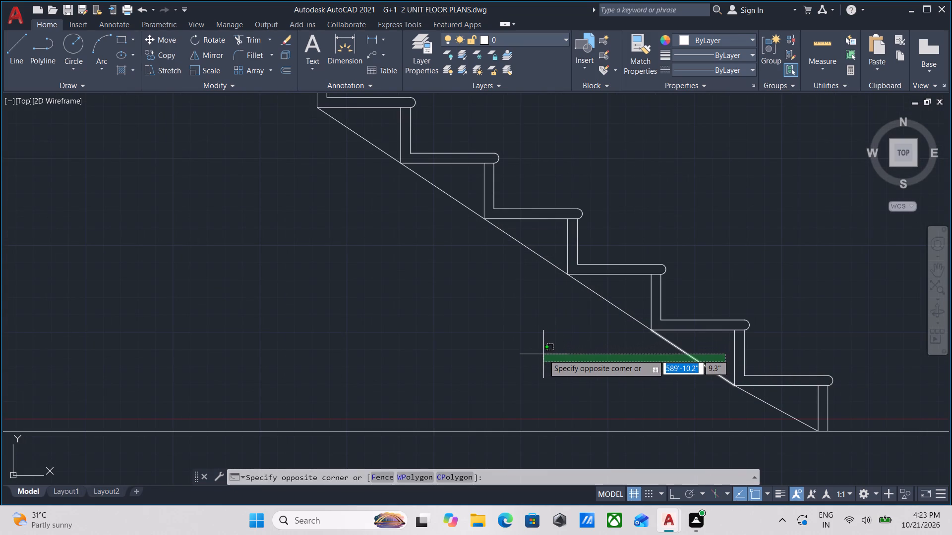
left_click(543, 354)
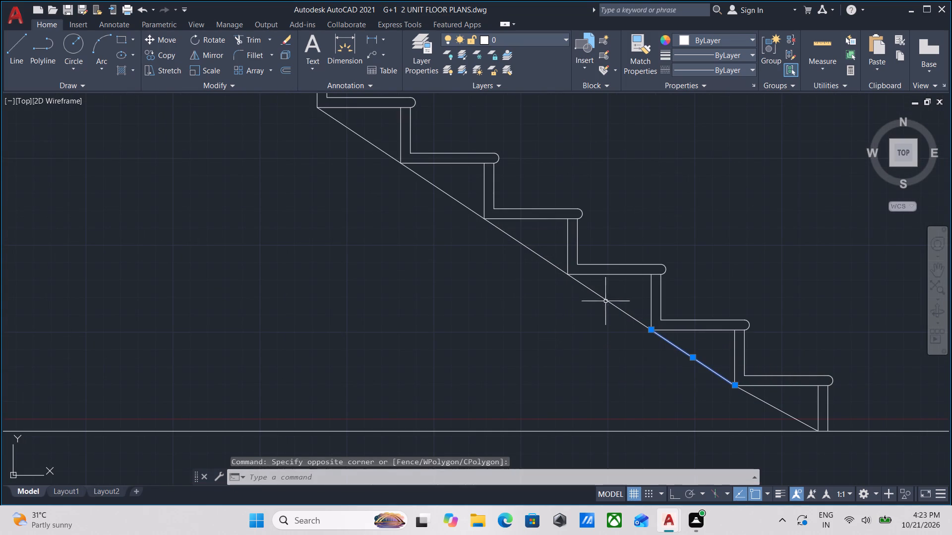
left_click(614, 294)
left_click(547, 311)
left_click(544, 244)
left_click(489, 258)
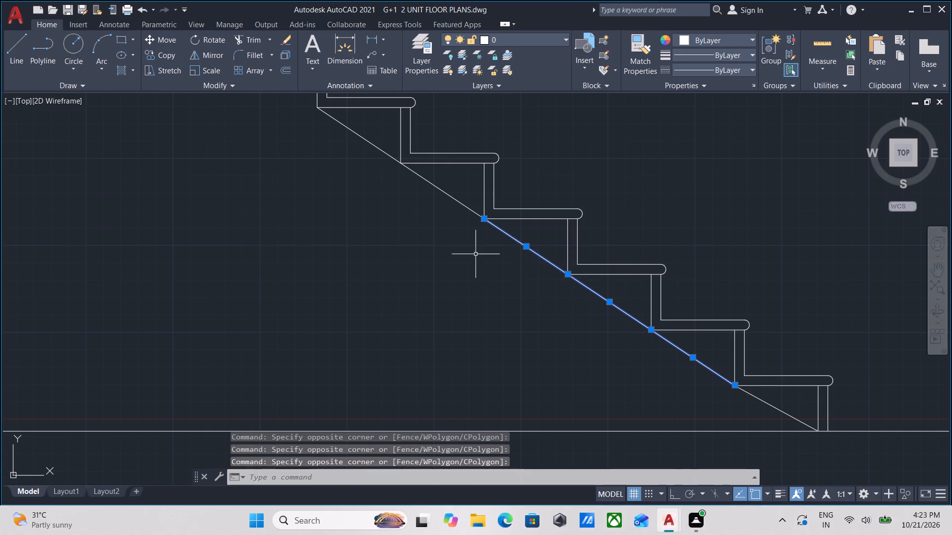
middle_click_drag(476, 256, 488, 400)
left_click(467, 327)
left_click(409, 353)
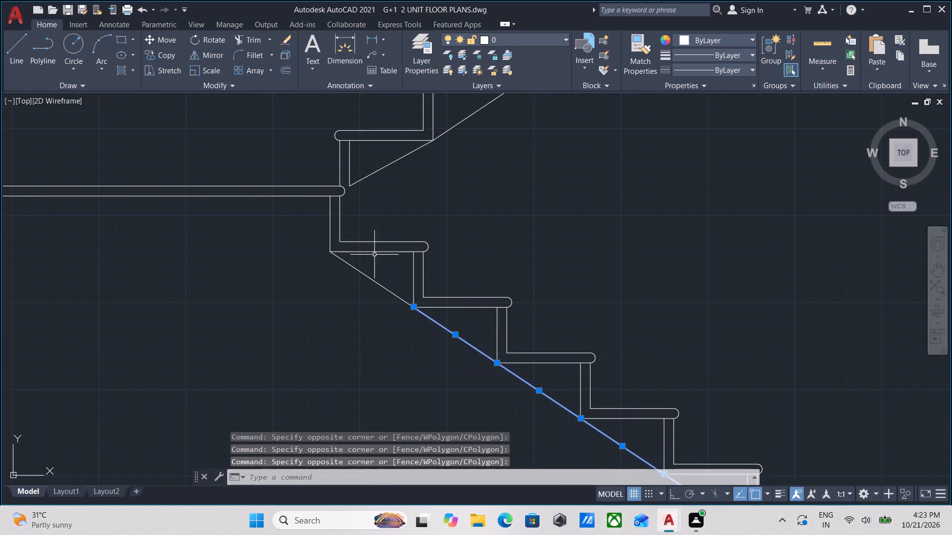
left_click(373, 258)
left_click(267, 315)
scroll(267, 315, "down", 1)
middle_click_drag(267, 315, 251, 141)
scroll(563, 277, "up", 2)
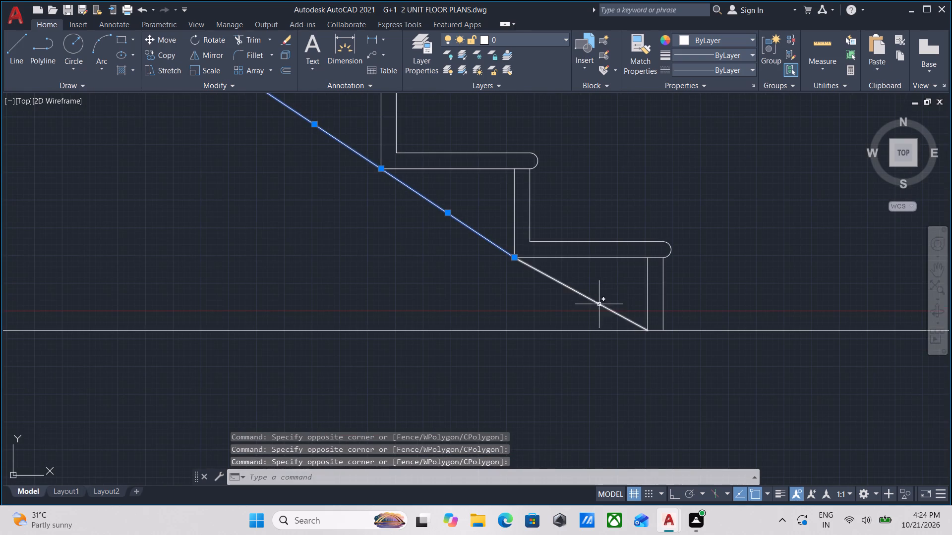
left_click(608, 290)
left_click(527, 320)
scroll(527, 320, "down", 1)
middle_click_drag(527, 320, 623, 346)
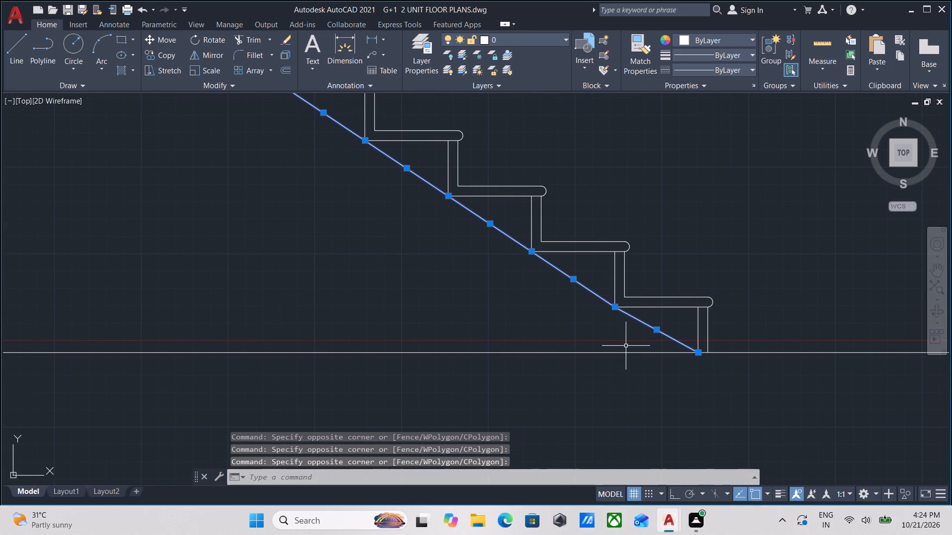
type("JOIN")
key("Return")
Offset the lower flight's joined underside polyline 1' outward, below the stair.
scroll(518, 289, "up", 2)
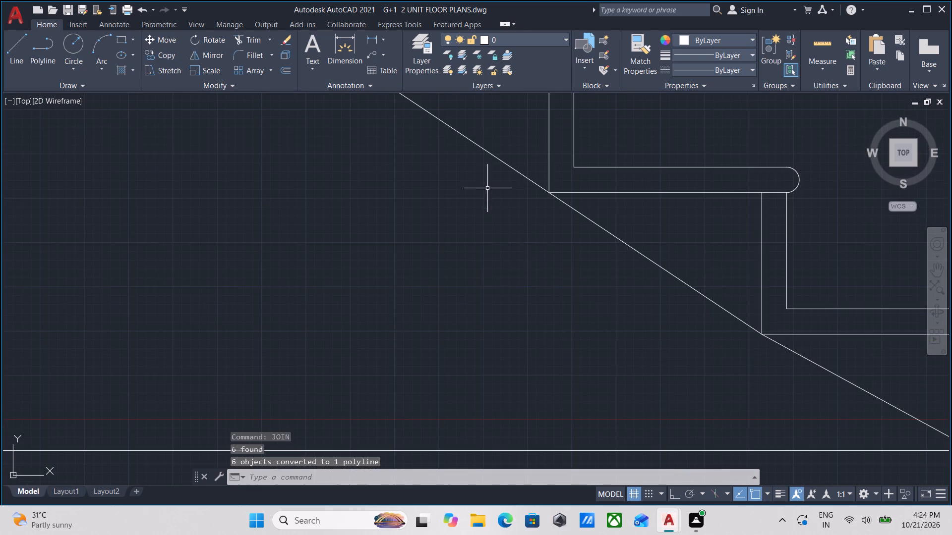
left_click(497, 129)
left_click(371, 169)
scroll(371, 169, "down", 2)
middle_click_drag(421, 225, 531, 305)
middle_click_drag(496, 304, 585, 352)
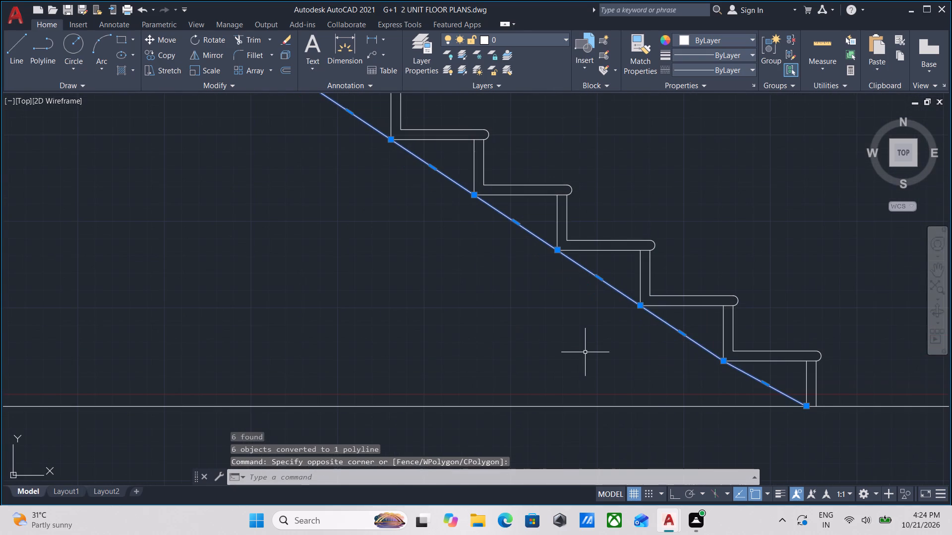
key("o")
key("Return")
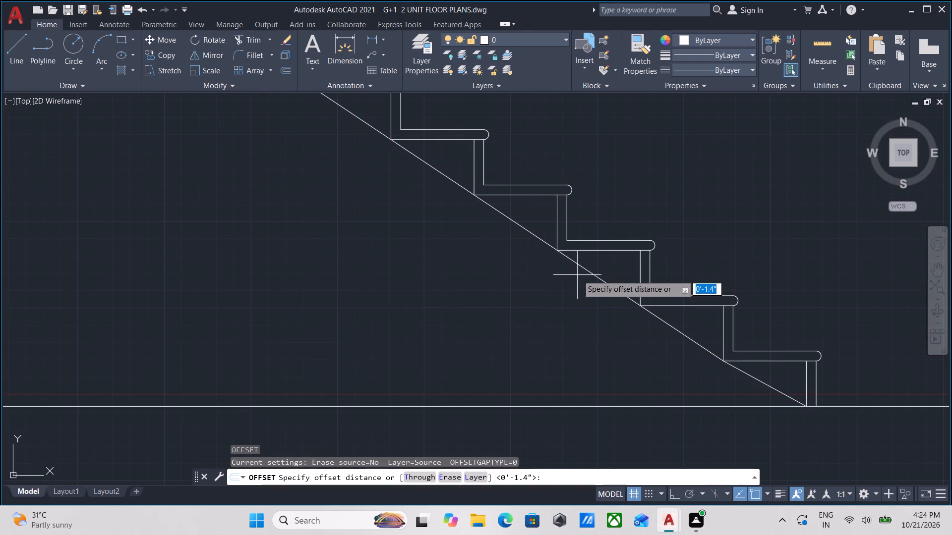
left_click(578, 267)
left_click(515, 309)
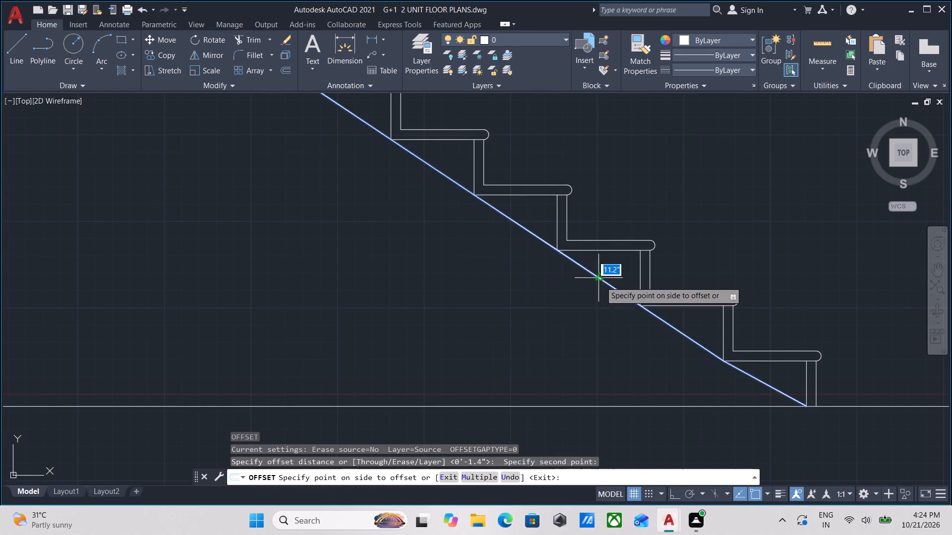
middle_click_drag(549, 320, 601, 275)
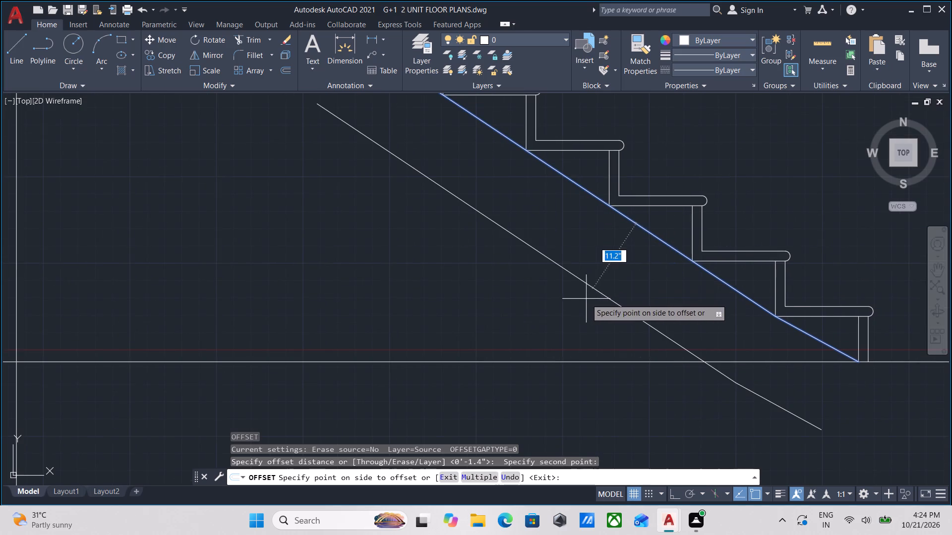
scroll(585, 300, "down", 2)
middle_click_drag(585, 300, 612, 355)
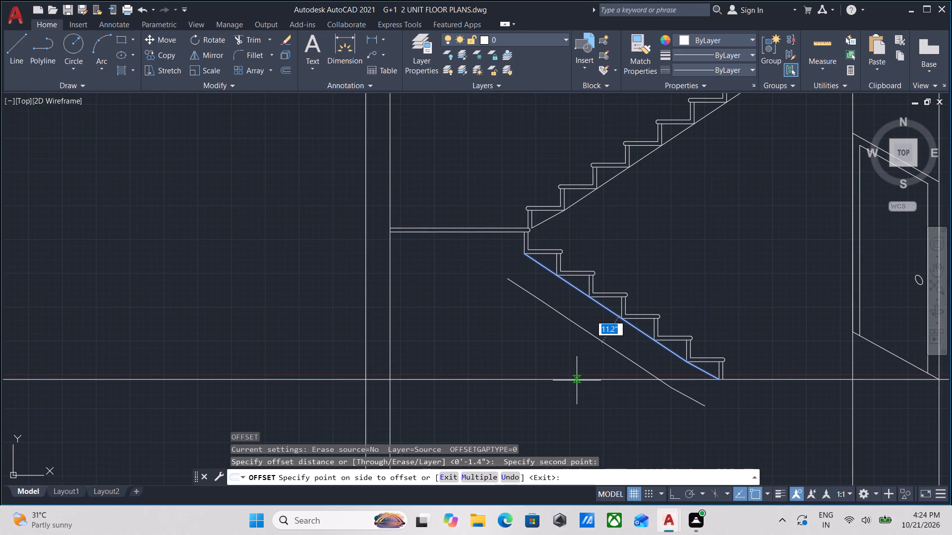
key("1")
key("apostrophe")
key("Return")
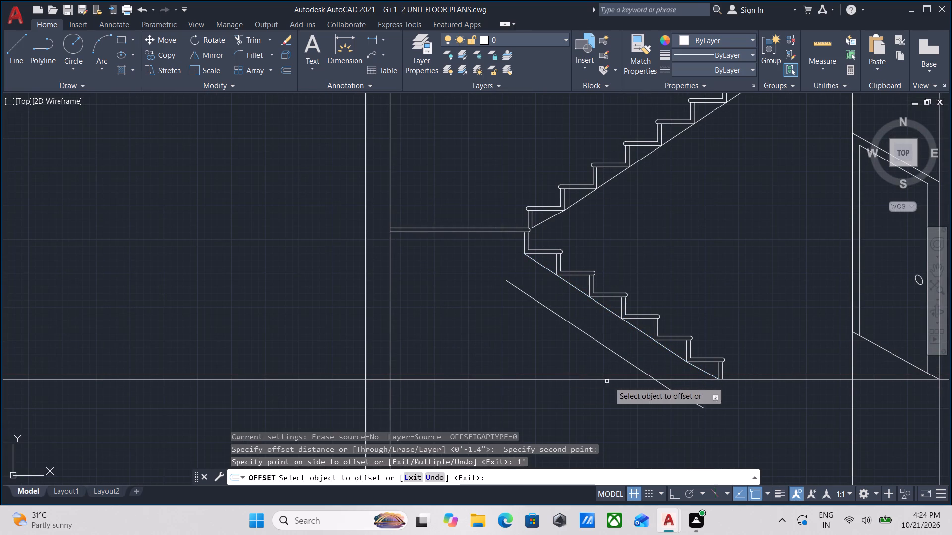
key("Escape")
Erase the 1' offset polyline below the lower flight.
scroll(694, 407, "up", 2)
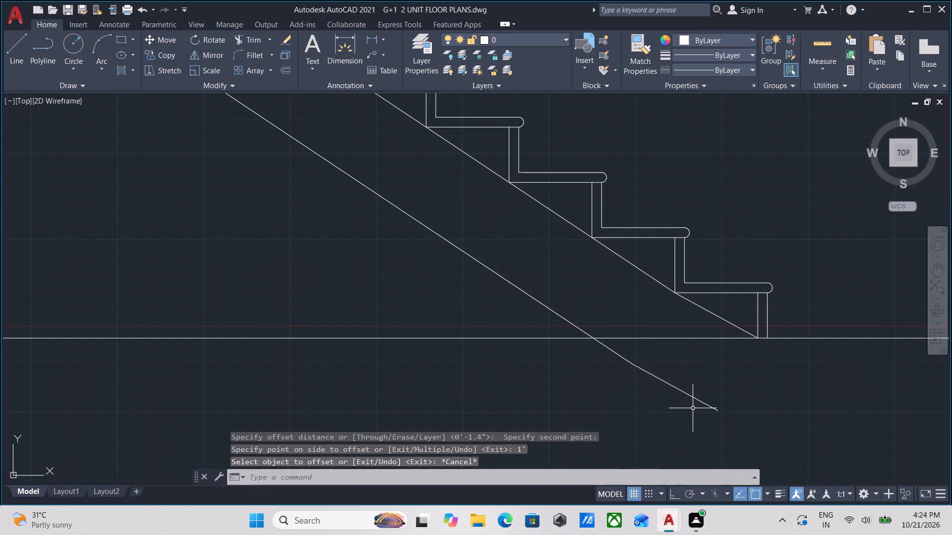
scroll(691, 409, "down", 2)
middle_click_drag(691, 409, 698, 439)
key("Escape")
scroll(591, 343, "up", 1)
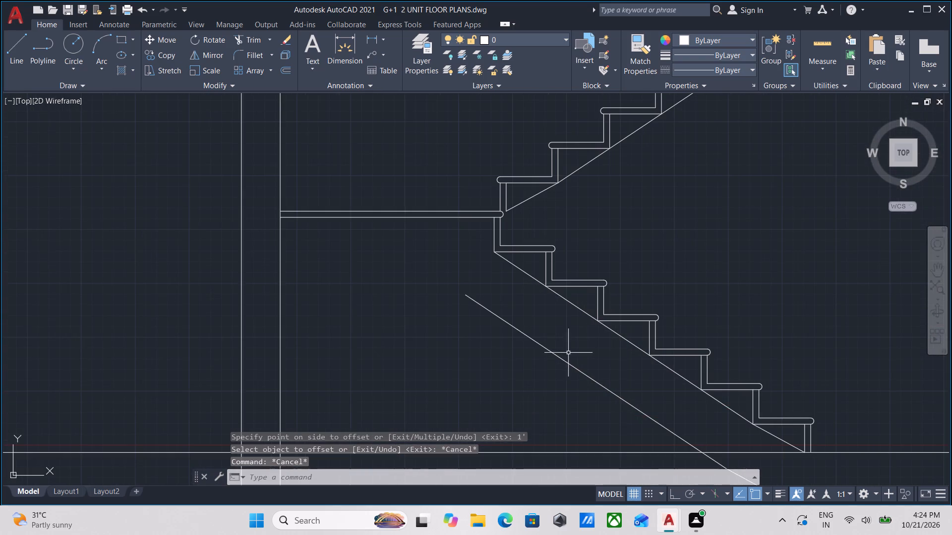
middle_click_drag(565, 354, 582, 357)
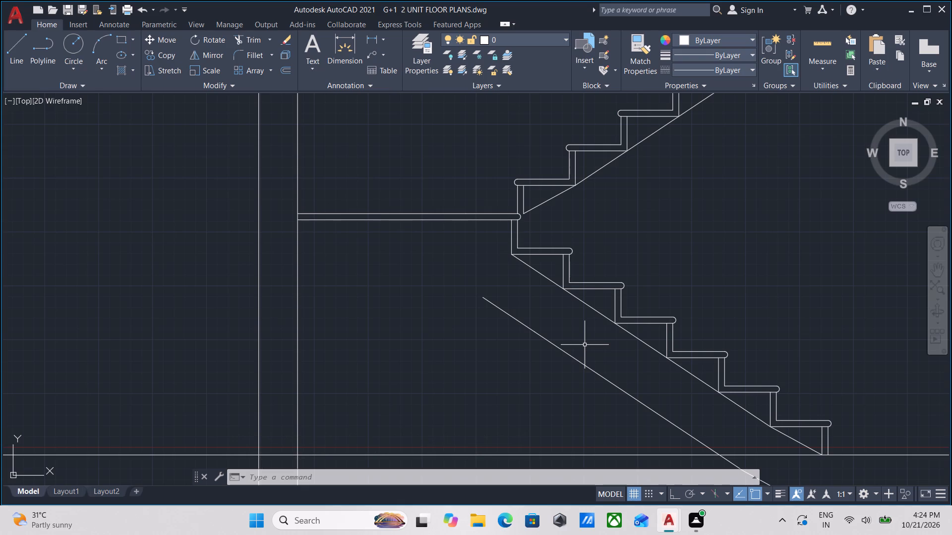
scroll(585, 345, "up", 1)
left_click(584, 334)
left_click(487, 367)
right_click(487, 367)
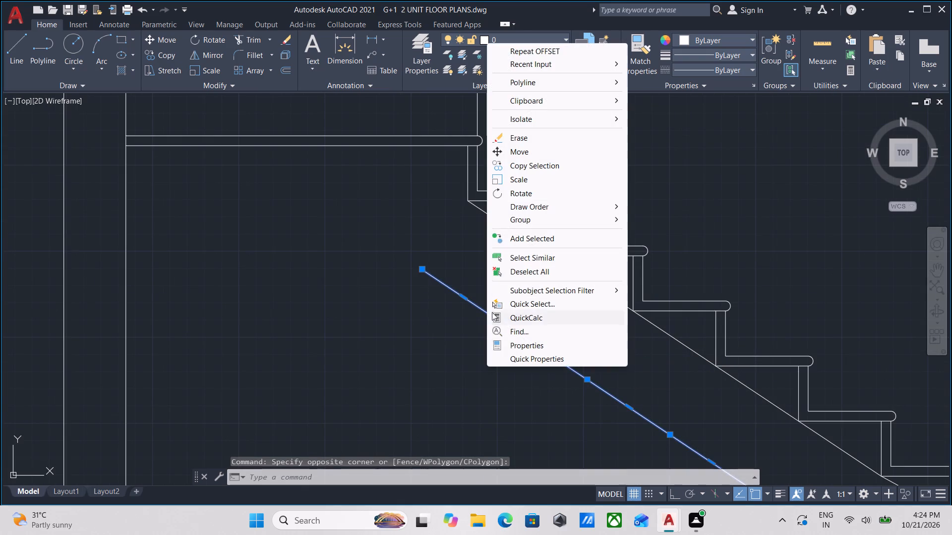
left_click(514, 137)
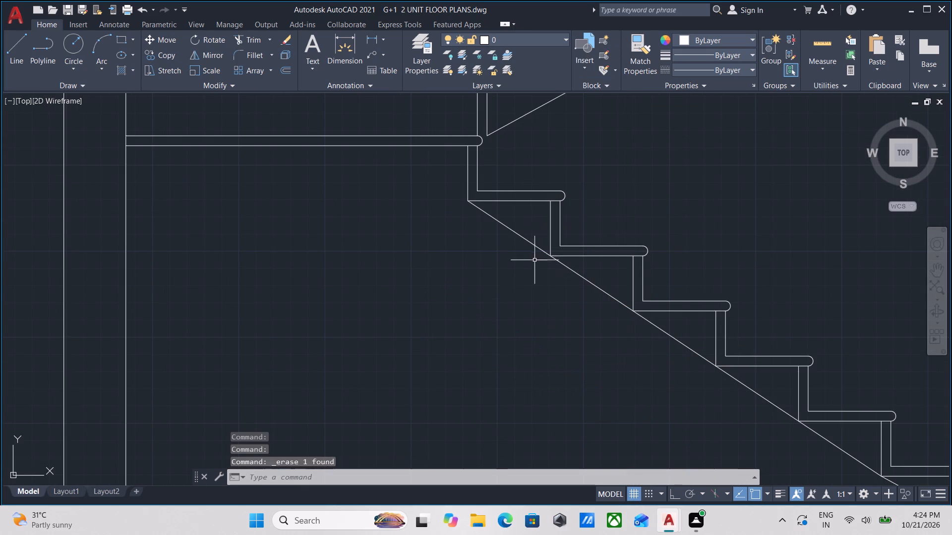
Offset the lower flight's joined underside polyline 6" outward, below the stair.
left_click(532, 228)
left_click(482, 244)
middle_click_drag(578, 270, 606, 212)
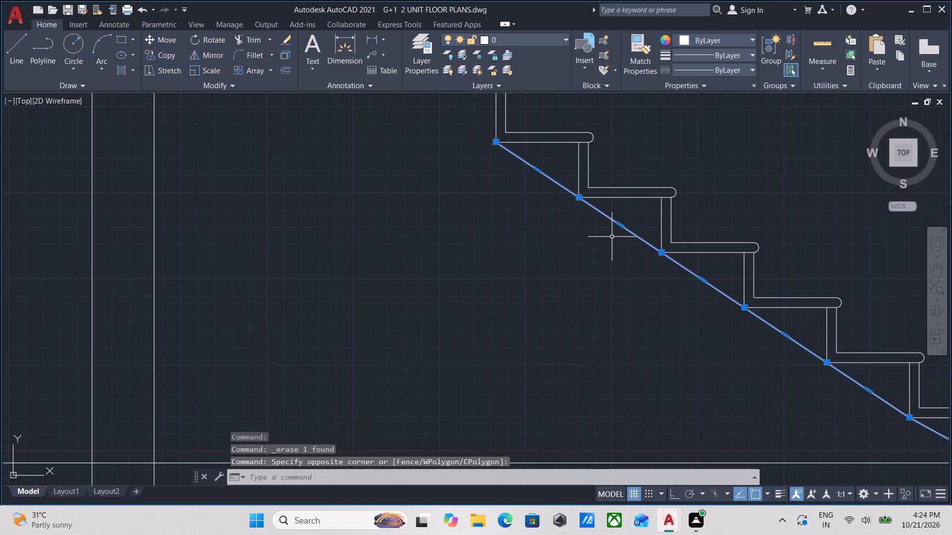
key("o")
key("Return")
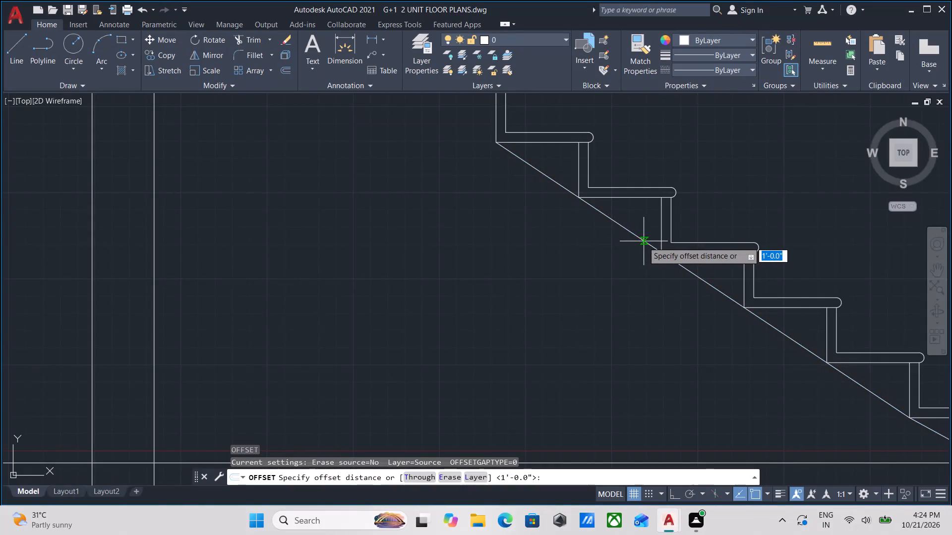
left_click(643, 242)
left_click(606, 279)
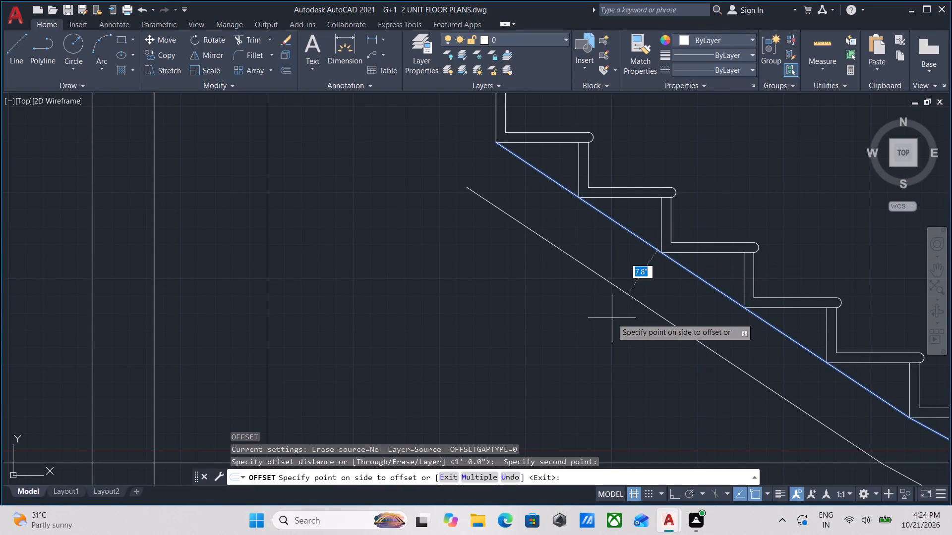
key("6")
key("shift+quotedbl")
key("Return")
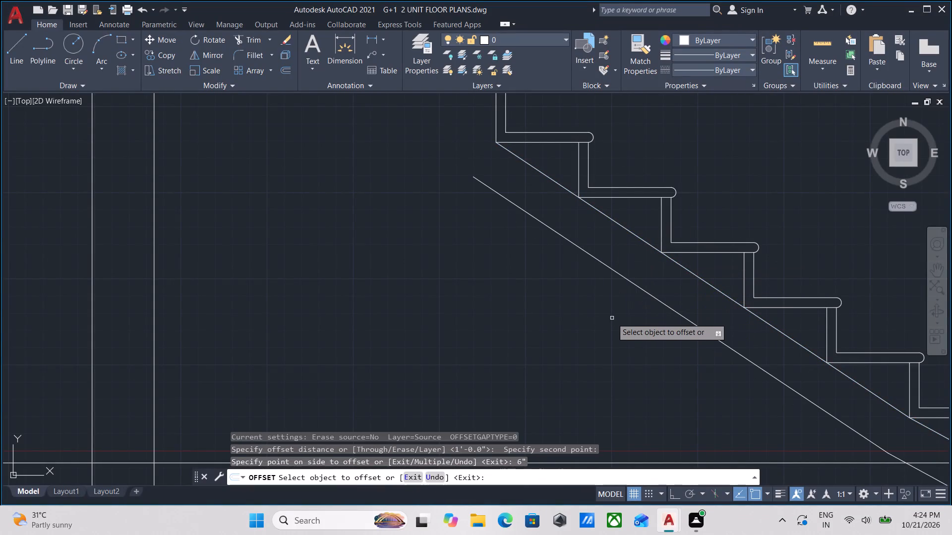
key("Escape")
Trim the part of the 6" offset polyline that extends below the horizontal floor line.
scroll(612, 318, "down", 2)
middle_click_drag(619, 320, 443, 251)
scroll(539, 273, "up", 2)
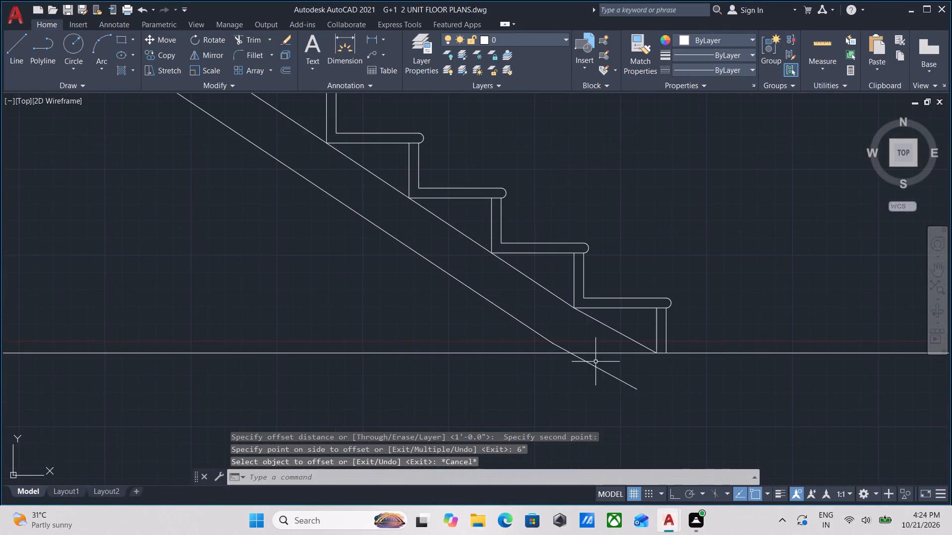
middle_click_drag(614, 385, 634, 374)
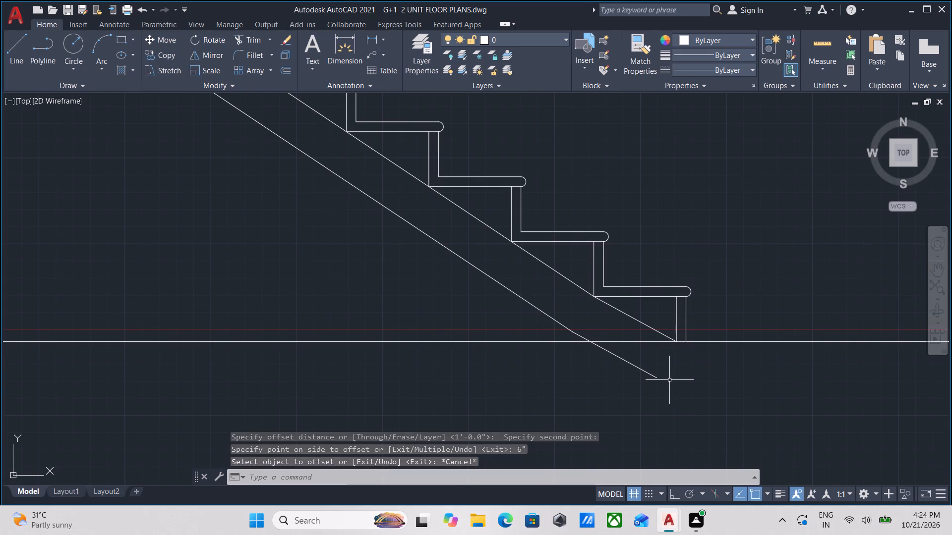
type("TR")
key("Return")
left_click(684, 368)
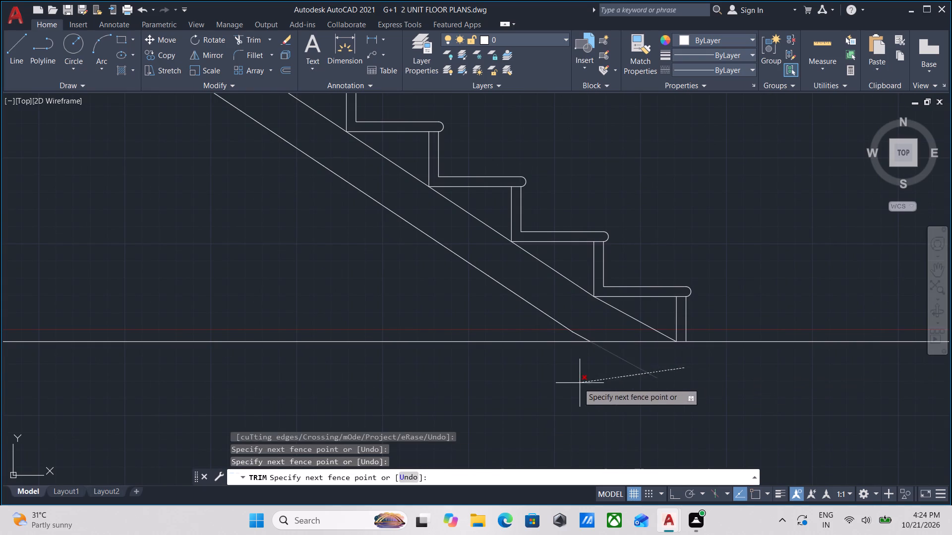
left_click(578, 383)
scroll(578, 383, "down", 3)
key("grave")
scroll(424, 371, "down", 1)
middle_click_drag(424, 371, 522, 403)
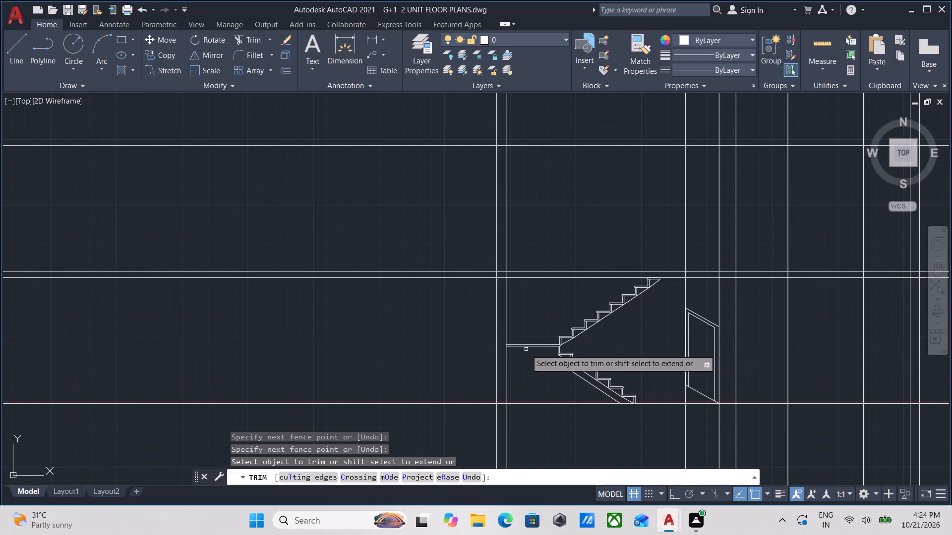
scroll(551, 358, "up", 1)
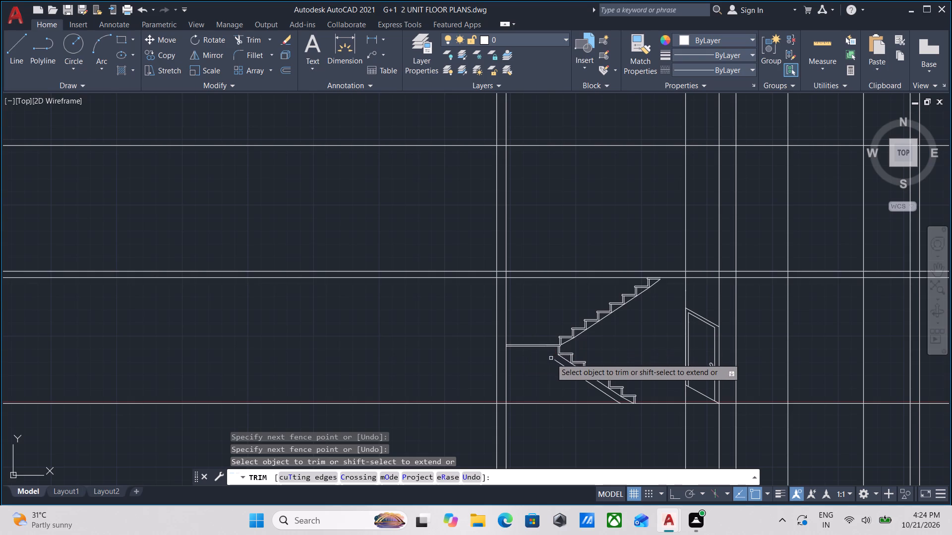
scroll(551, 358, "up", 1)
key("Escape")
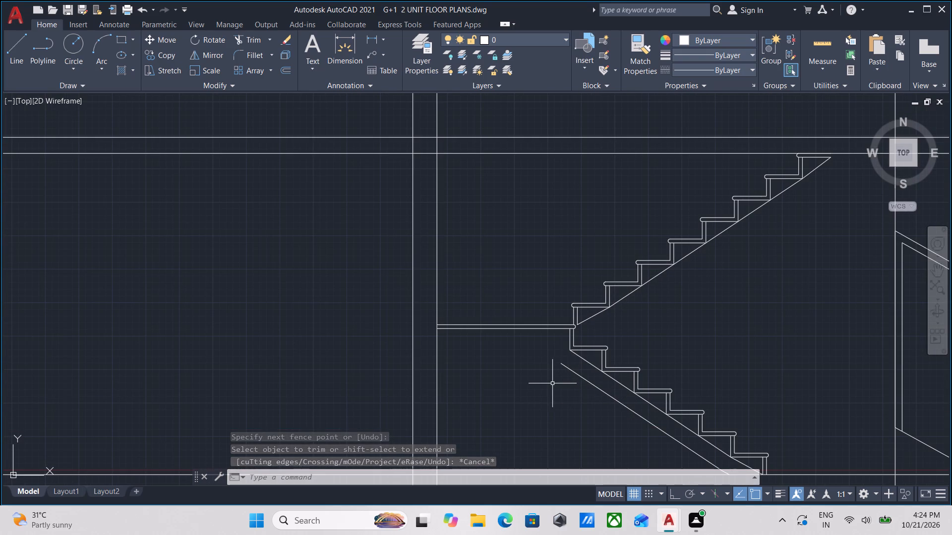
Draw a horizontal line about 3'-10" long from the offset polyline's upper end to the wall's inner face beneath the landing.
key("l")
key("Return")
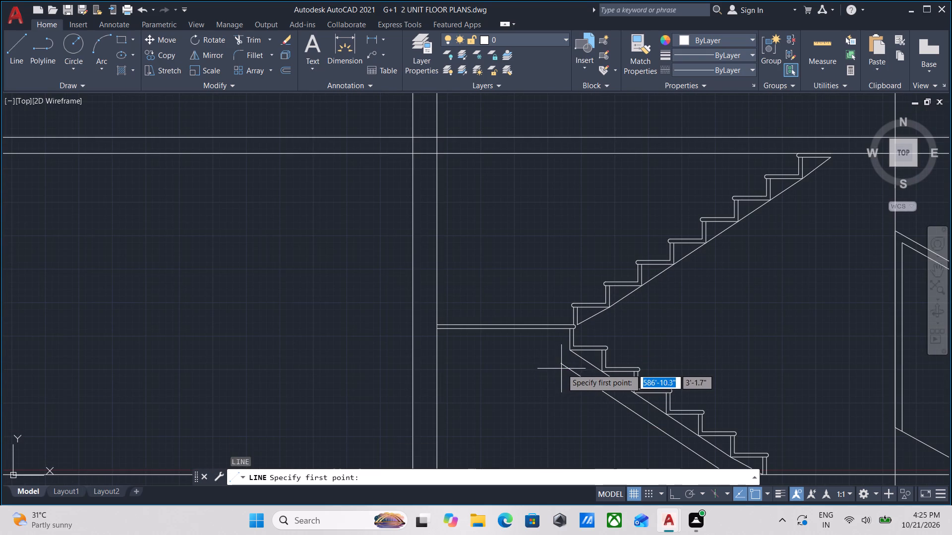
left_click(562, 365)
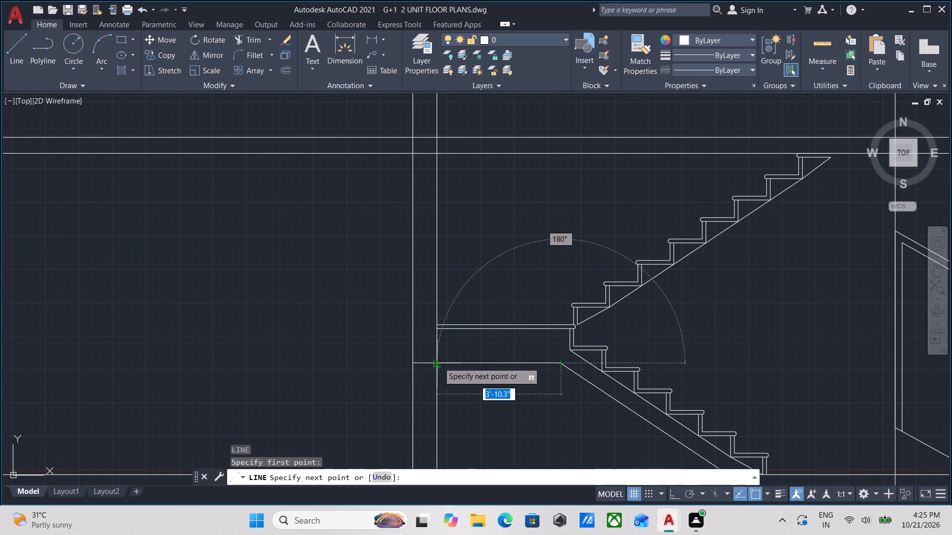
left_click(438, 362)
key("grave")
scroll(458, 378, "up", 1)
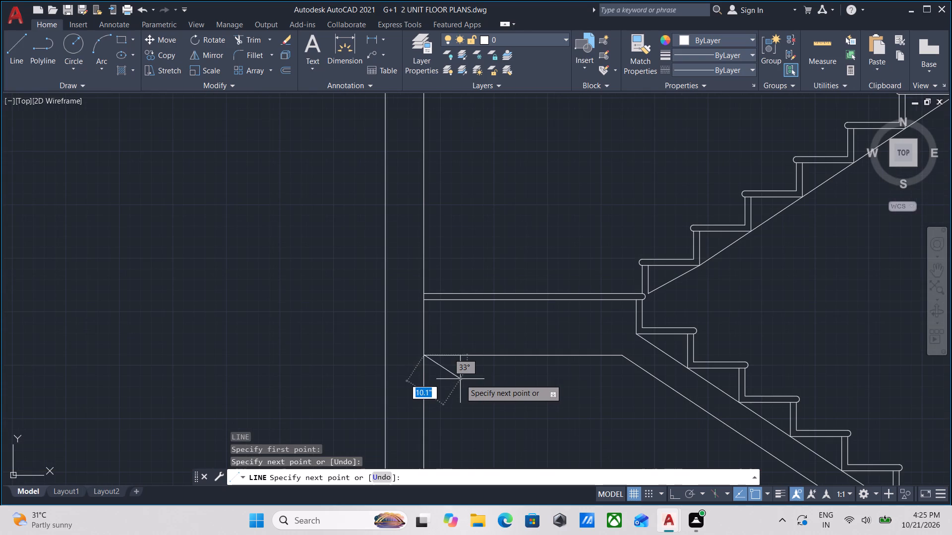
key("grave")
key("Escape")
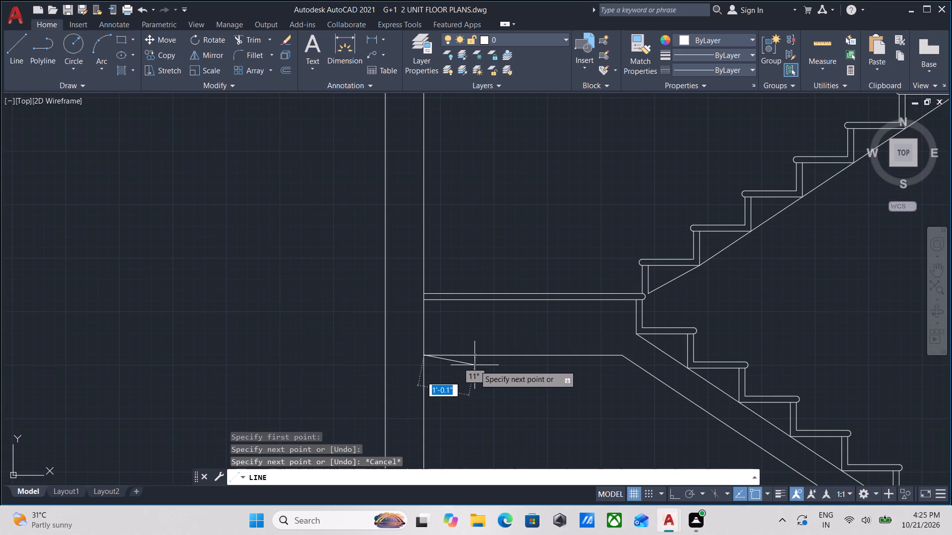
middle_click_drag(482, 361, 523, 402)
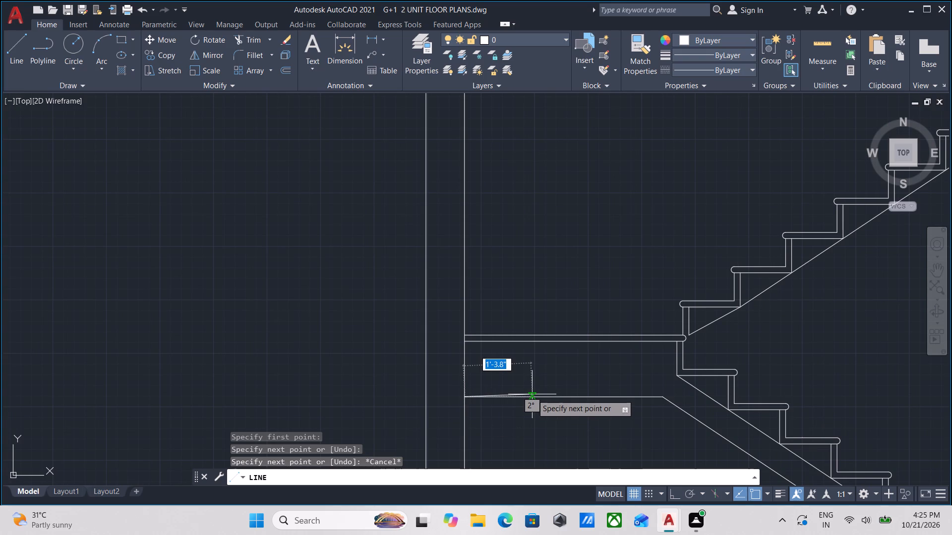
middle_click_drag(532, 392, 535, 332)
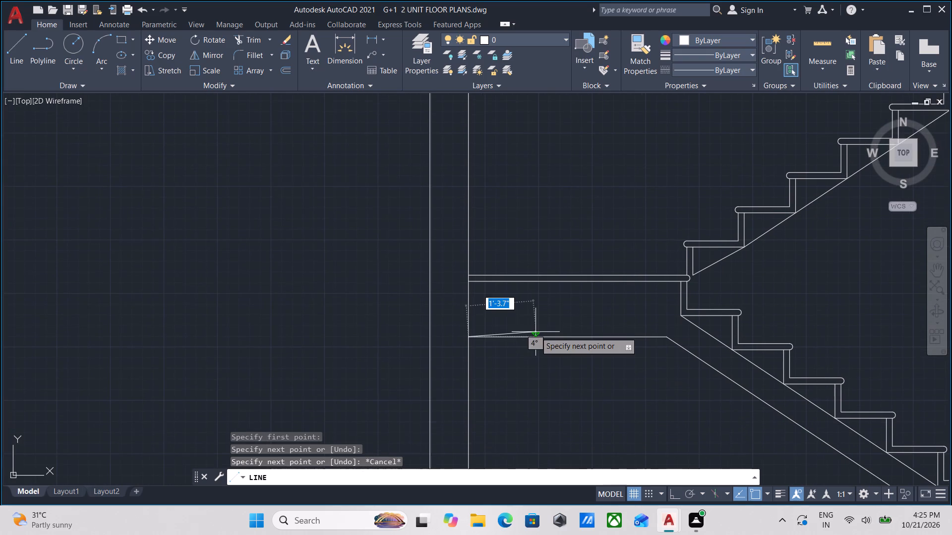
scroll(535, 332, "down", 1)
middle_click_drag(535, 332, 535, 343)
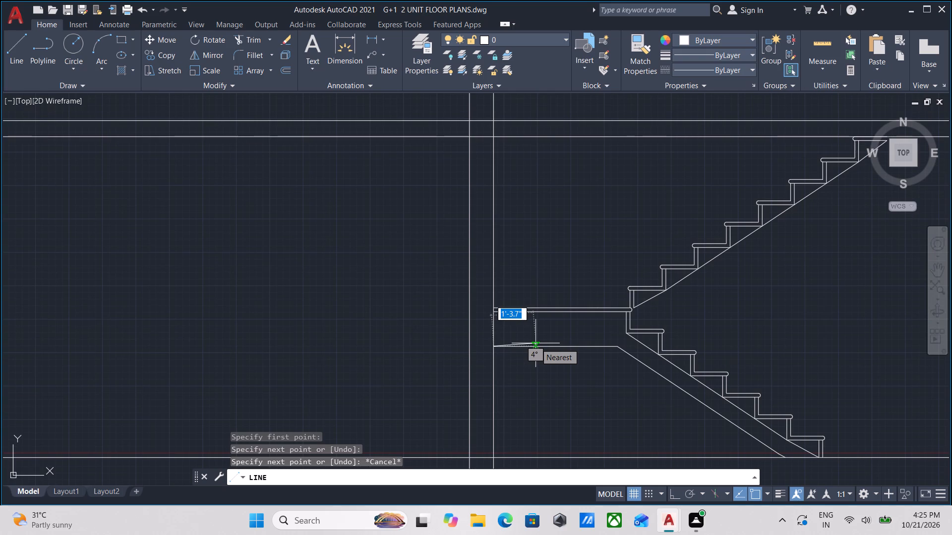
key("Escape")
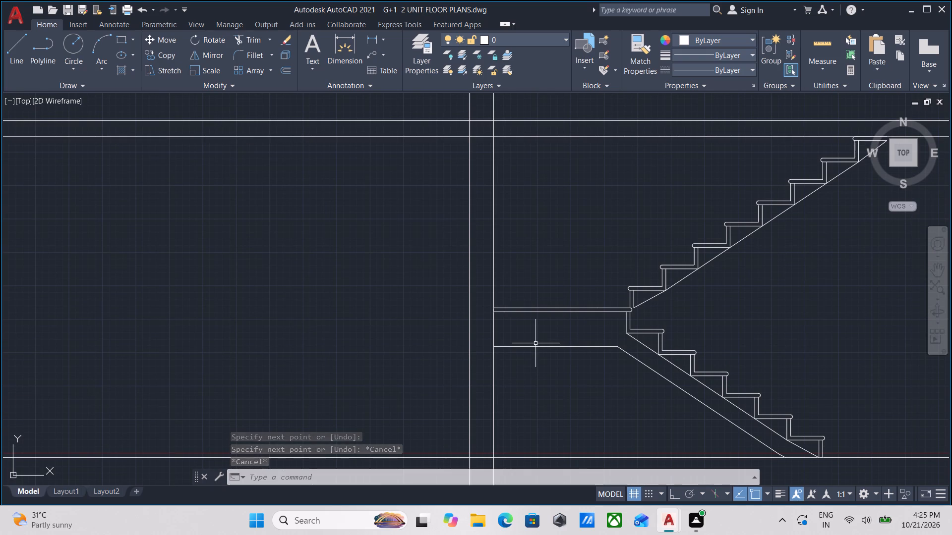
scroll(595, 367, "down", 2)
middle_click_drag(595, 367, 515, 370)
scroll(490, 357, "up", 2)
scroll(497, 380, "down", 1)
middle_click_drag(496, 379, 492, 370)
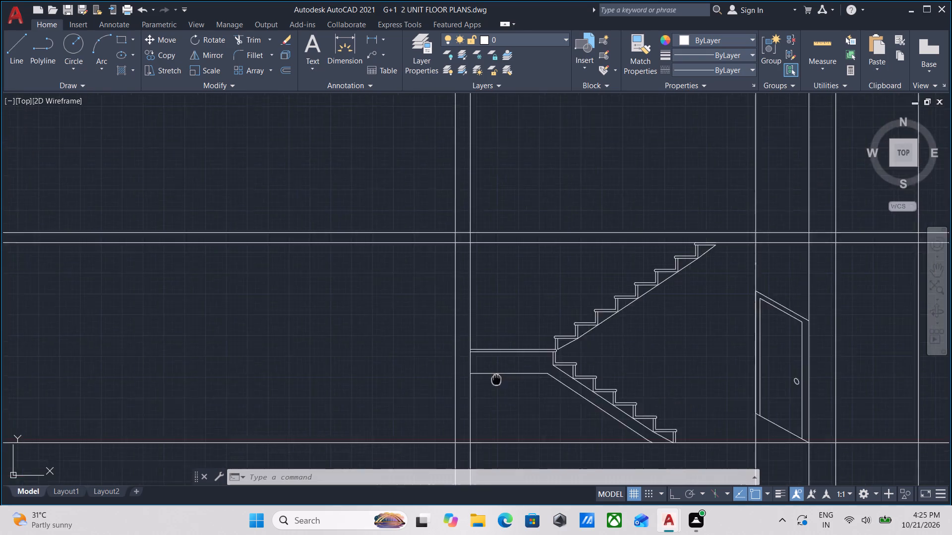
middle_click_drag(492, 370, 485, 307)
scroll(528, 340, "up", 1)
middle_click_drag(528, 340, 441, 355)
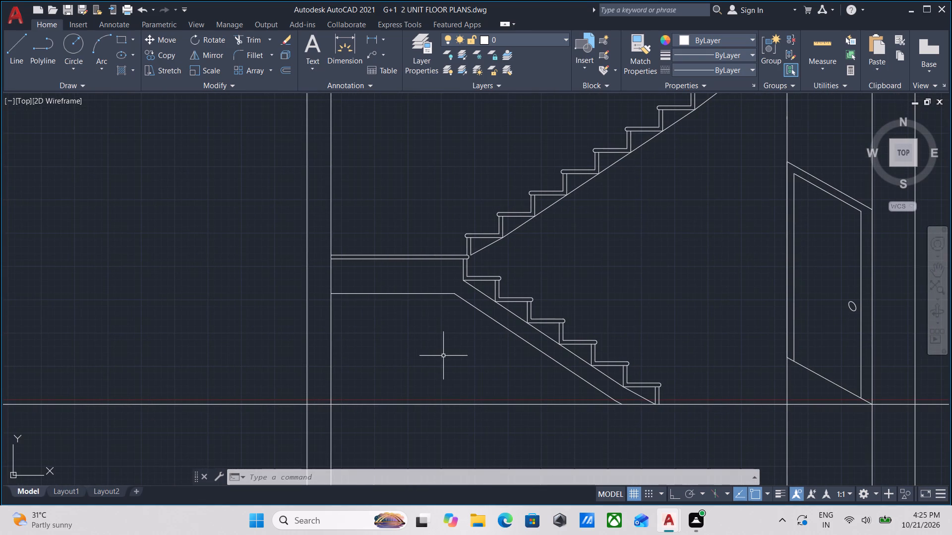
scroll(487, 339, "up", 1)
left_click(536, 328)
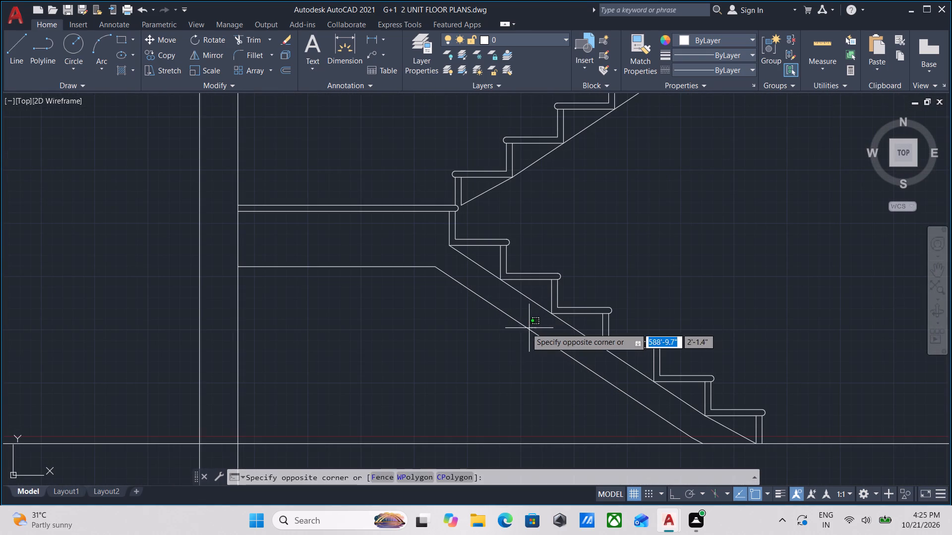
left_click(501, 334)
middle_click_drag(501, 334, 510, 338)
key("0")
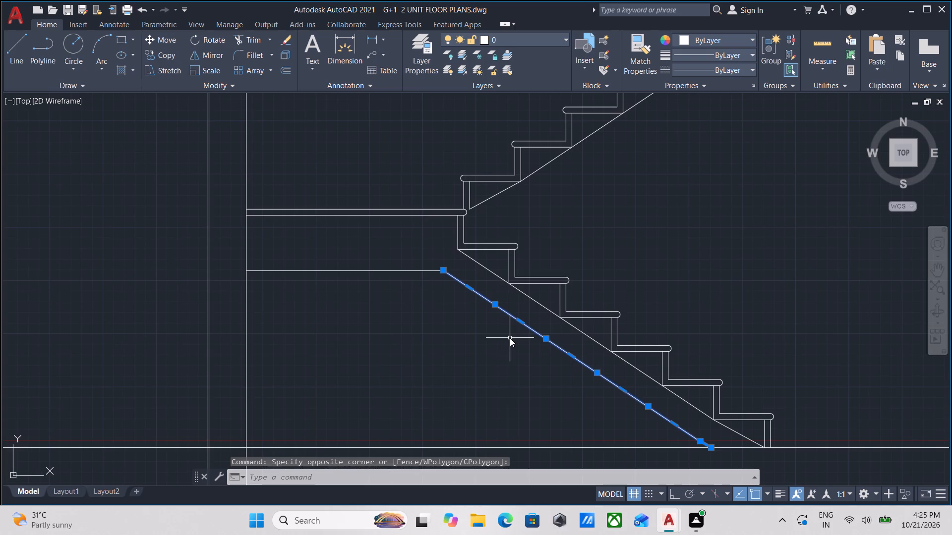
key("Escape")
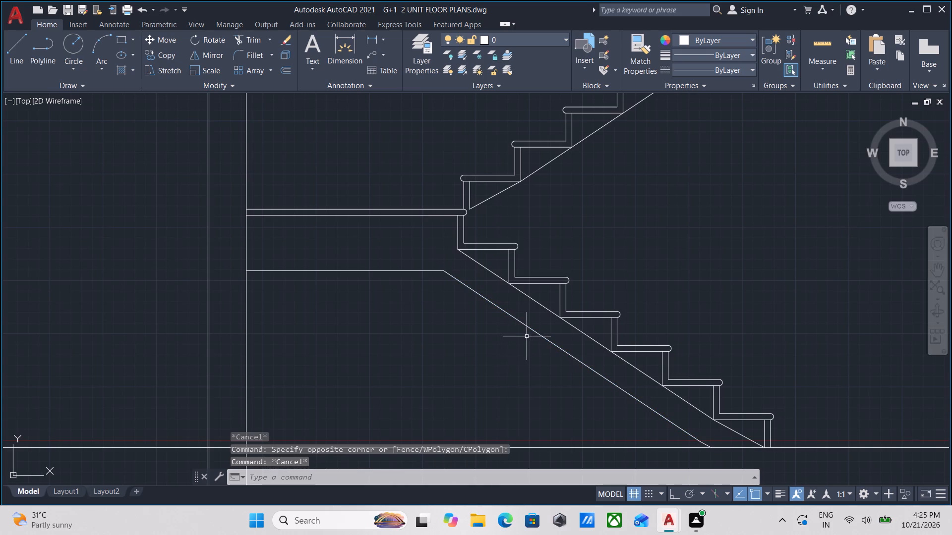
Offset the lower flight's sloping waist slab underside polyline 0.7" outward, below the slab.
key("o")
key("Return")
left_click(550, 341)
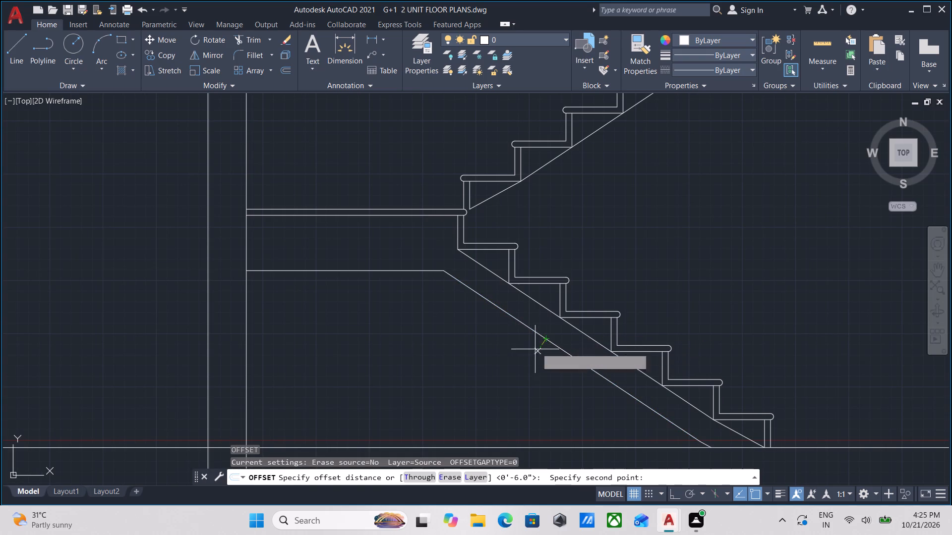
left_click(527, 356)
left_click(551, 344)
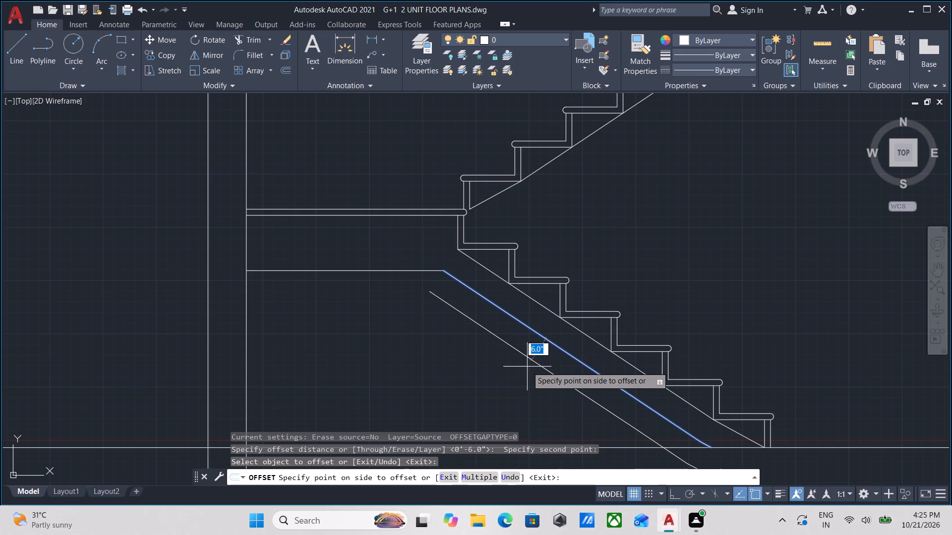
type("0.")
key("7")
key("shift+quotedbl")
key("Return")
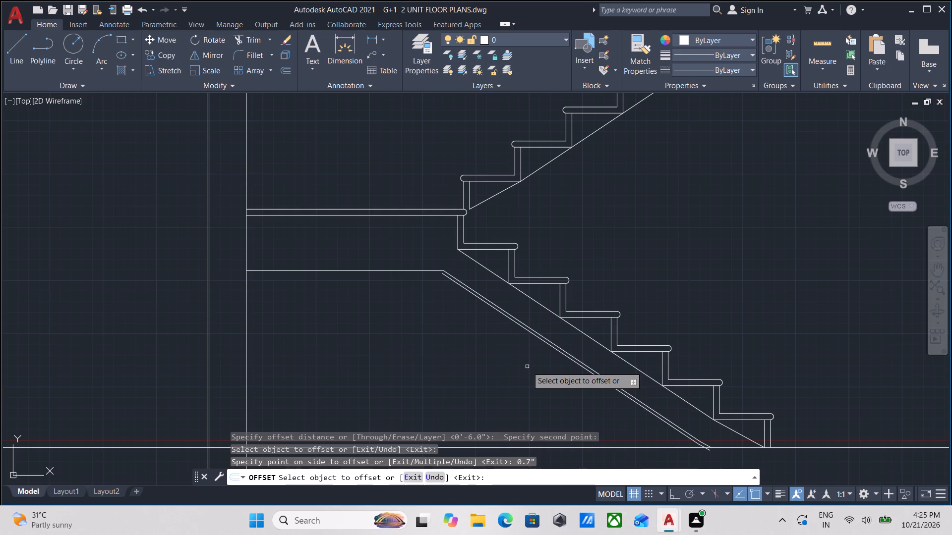
Offset the horizontal underside line of the landing slab 0.7" downward.
middle_click_drag(308, 271, 440, 312)
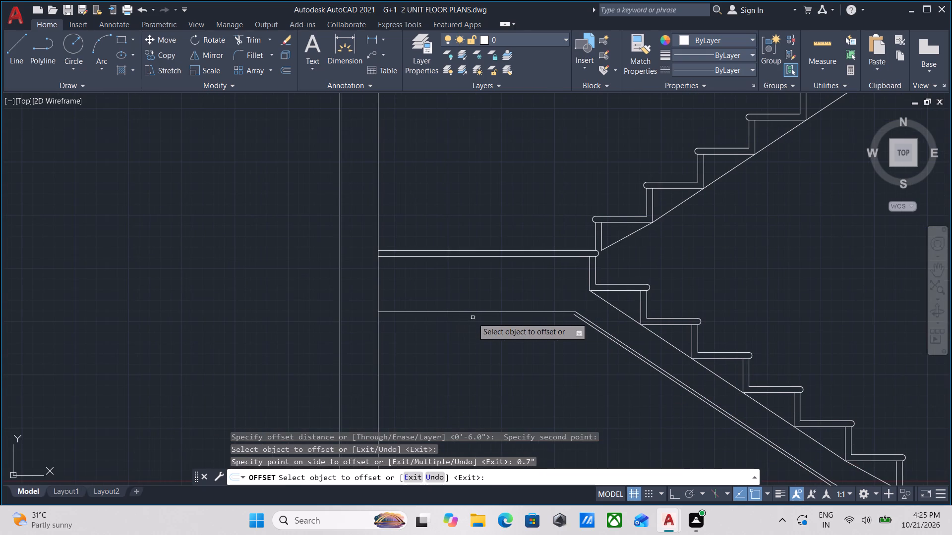
left_click(475, 311)
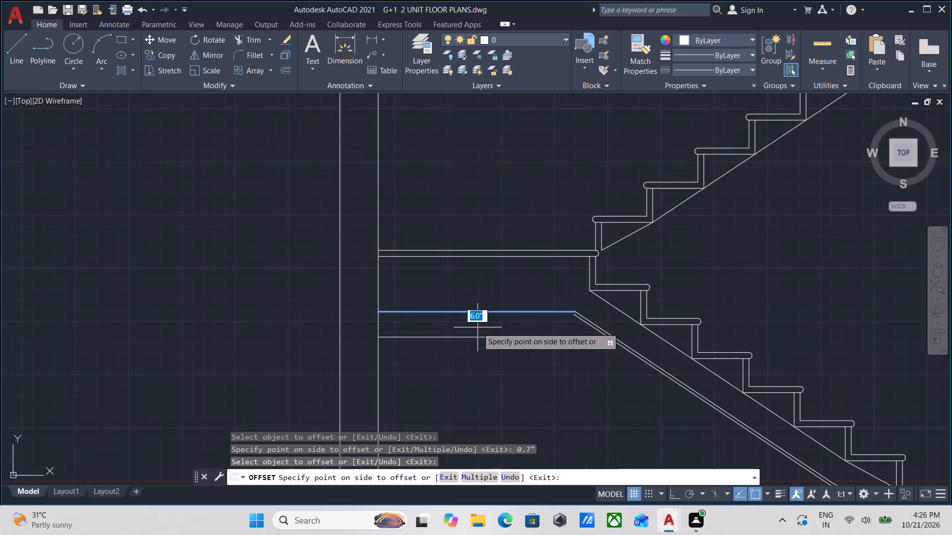
type("0.")
key("7")
key("shift+quotedbl")
key("Return")
scroll(481, 325, "down", 2)
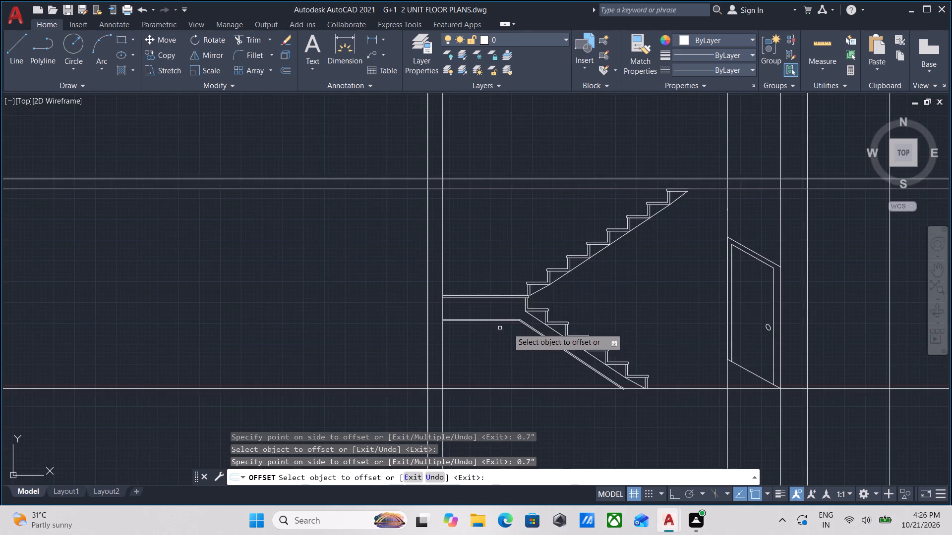
scroll(520, 322, "up", 13)
key("Escape")
Trim the overlapping ends of the two 0.7" offset lines to a clean corner where landing and lower flight meet.
middle_click_drag(523, 276, 497, 416)
scroll(497, 416, "up", 1)
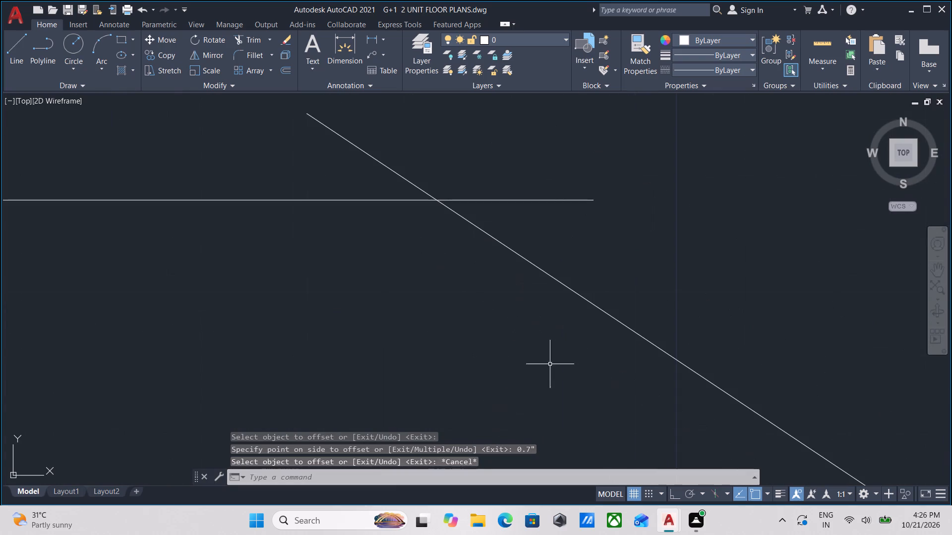
scroll(563, 357, "down", 2)
middle_click_drag(564, 366, 557, 413)
type("TR")
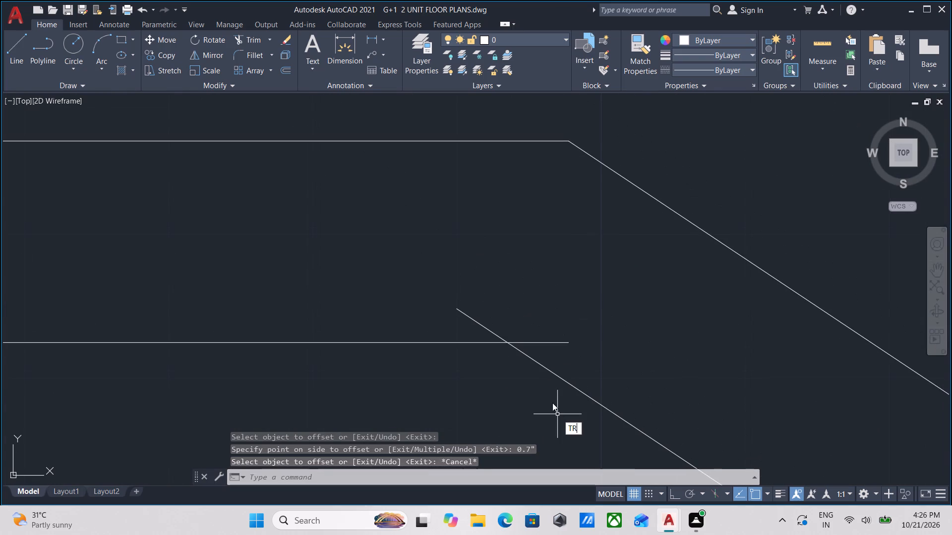
key("Return")
left_click(552, 355)
left_click(528, 312)
left_click(484, 311)
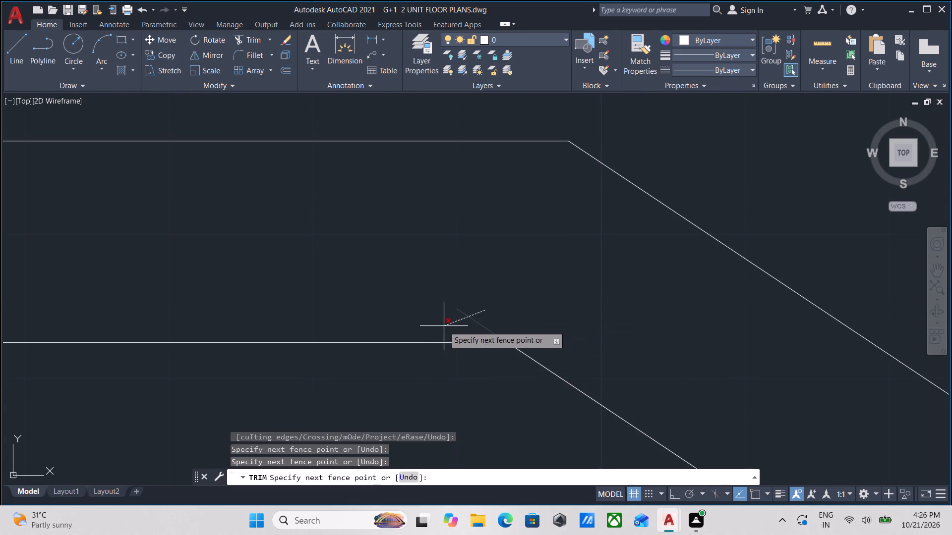
left_click(444, 326)
key("Escape")
Trim the part of the sloping 0.7" offset polyline that extends below the horizontal floor line.
scroll(444, 326, "down", 7)
middle_click_drag(515, 342, 525, 304)
scroll(529, 300, "down", 3)
middle_click_drag(548, 352, 481, 341)
scroll(532, 347, "down", 1)
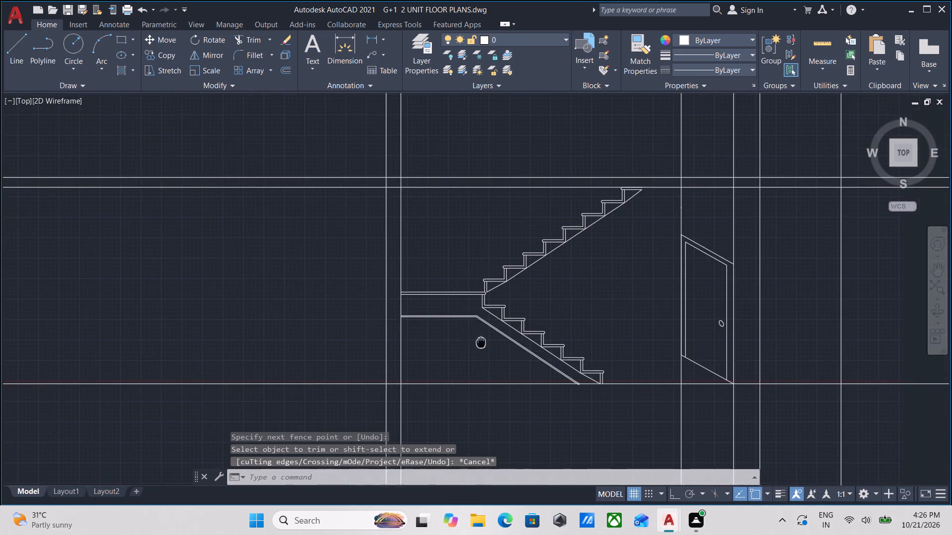
scroll(603, 405, "up", 4)
scroll(467, 345, "up", 1)
middle_click_drag(448, 321, 473, 367)
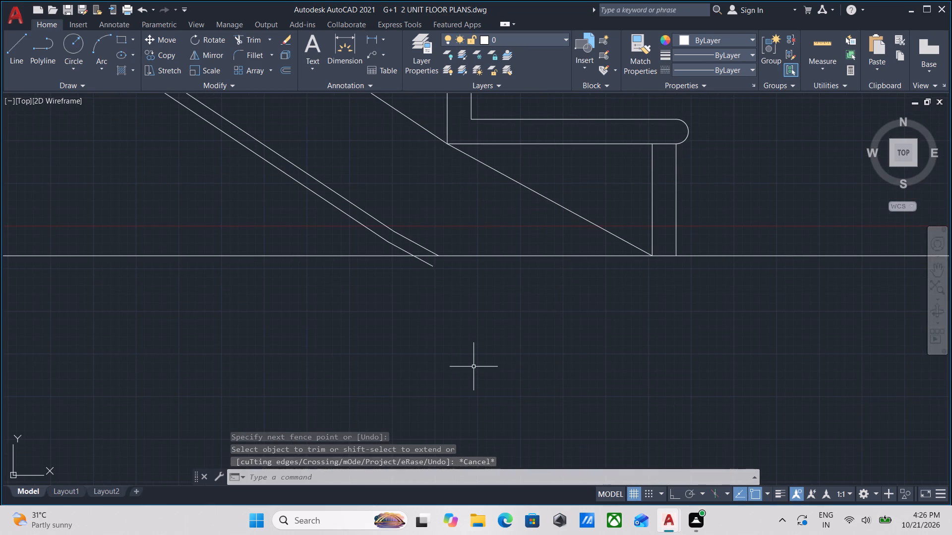
type("TR")
key("Return")
scroll(418, 291, "up", 2)
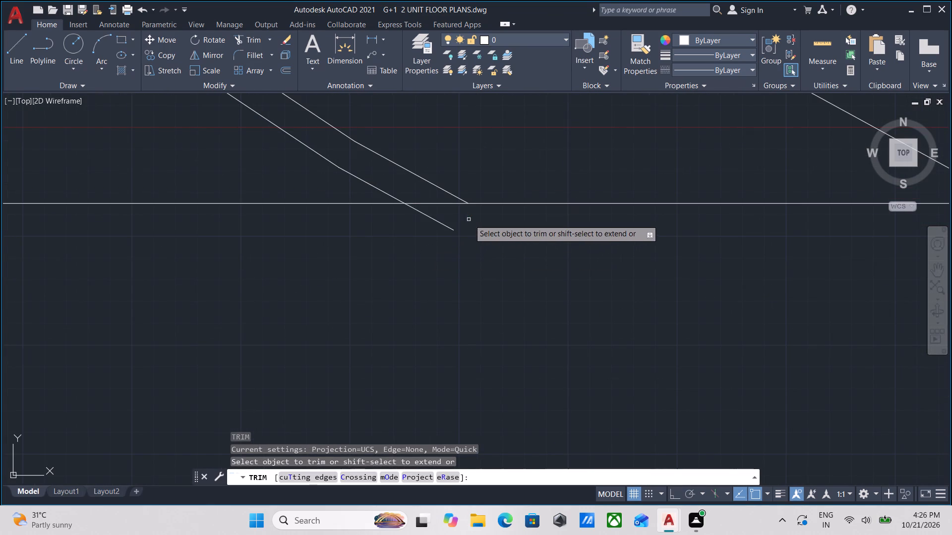
left_click(469, 219)
left_click(399, 238)
scroll(399, 238, "down", 7)
key("Escape")
Draw a short line from the lower end of the upper flight's underside to the landing's rounded nosing.
middle_click_drag(447, 282, 501, 284)
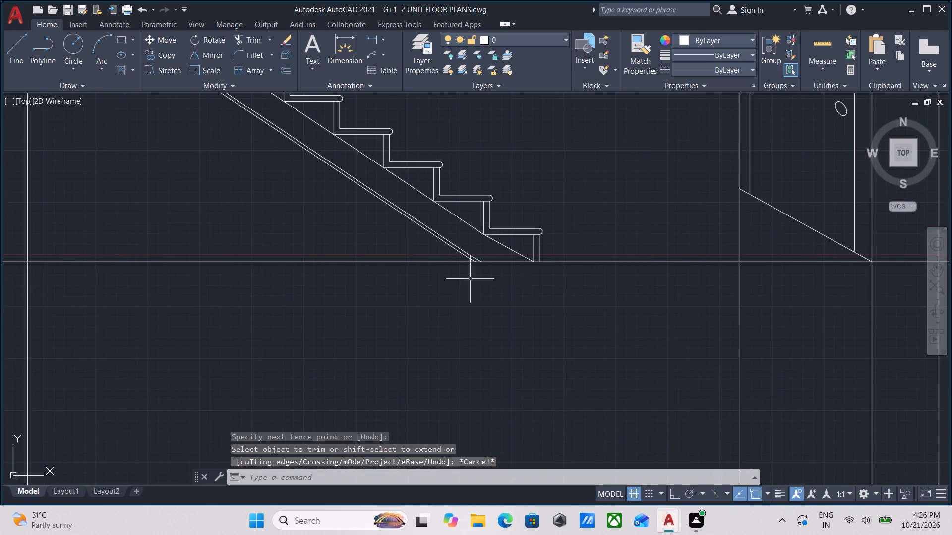
scroll(466, 276, "up", 1)
scroll(466, 276, "down", 2)
middle_click_drag(466, 276, 604, 296)
scroll(598, 313, "down", 2)
middle_click_drag(598, 313, 688, 349)
scroll(631, 277, "up", 1)
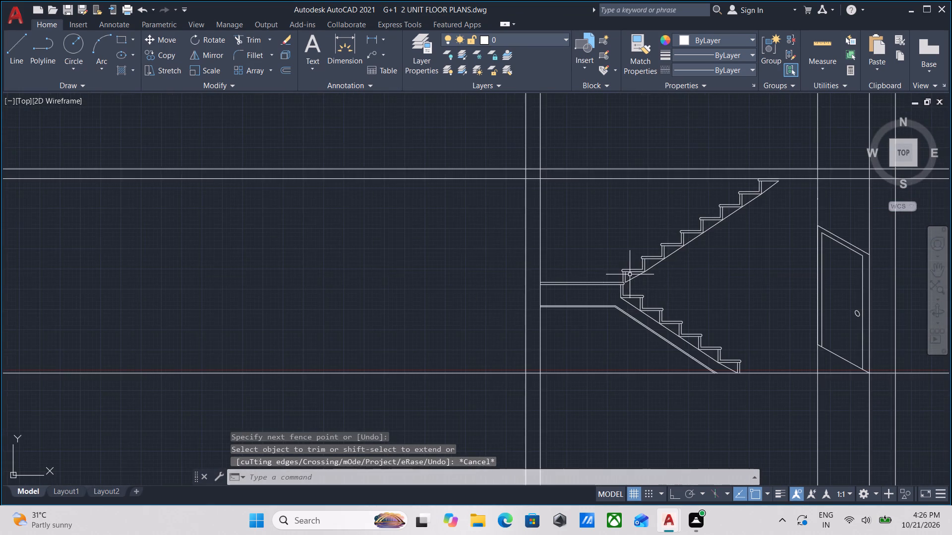
scroll(639, 279, "up", 4)
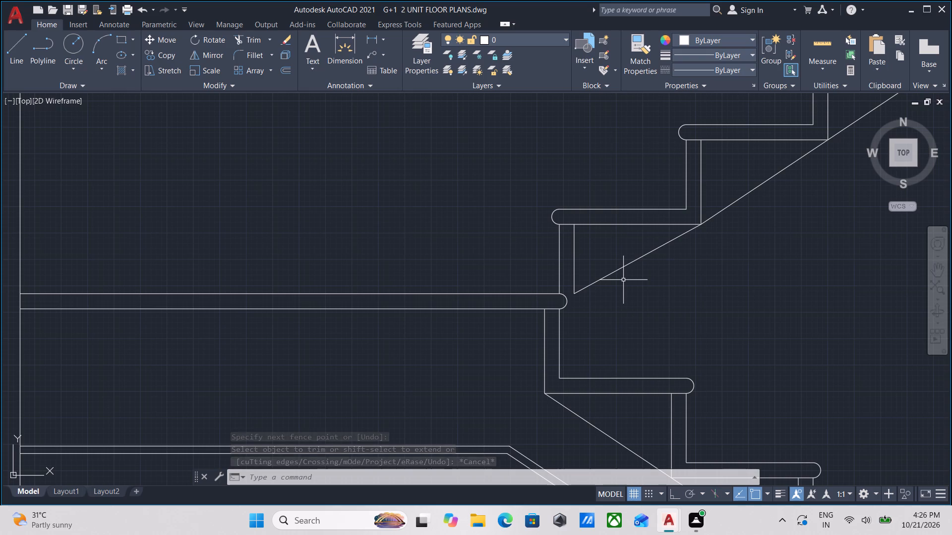
middle_click_drag(623, 280, 615, 337)
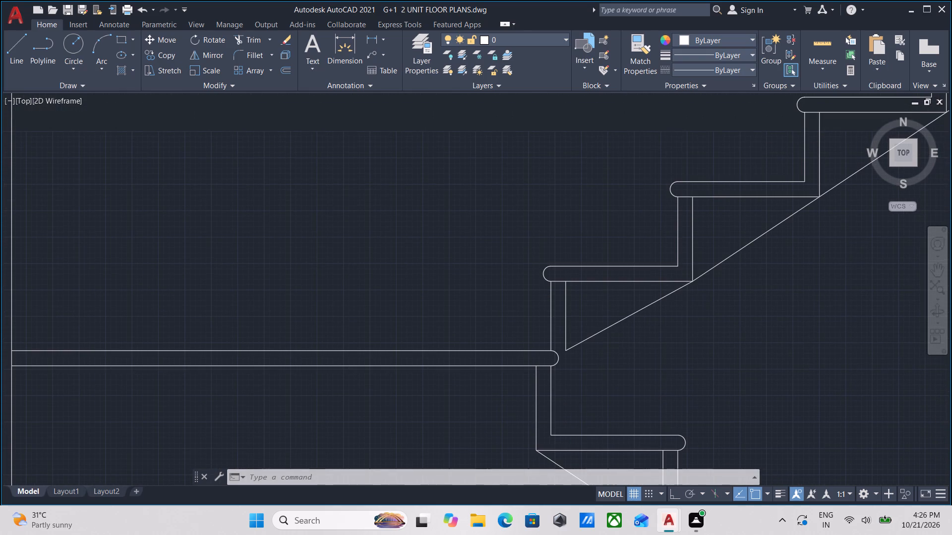
key("l")
key("Return")
scroll(600, 337, "up", 2)
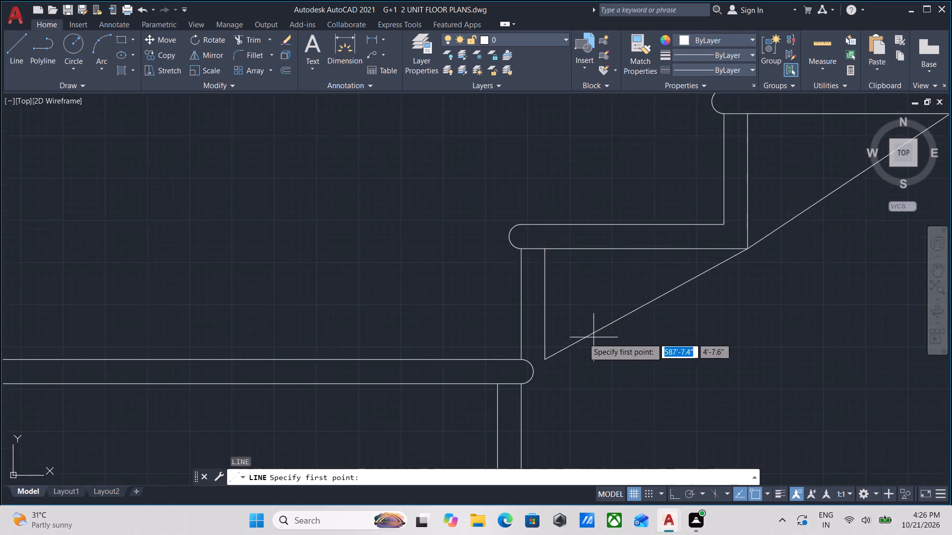
left_click(522, 374)
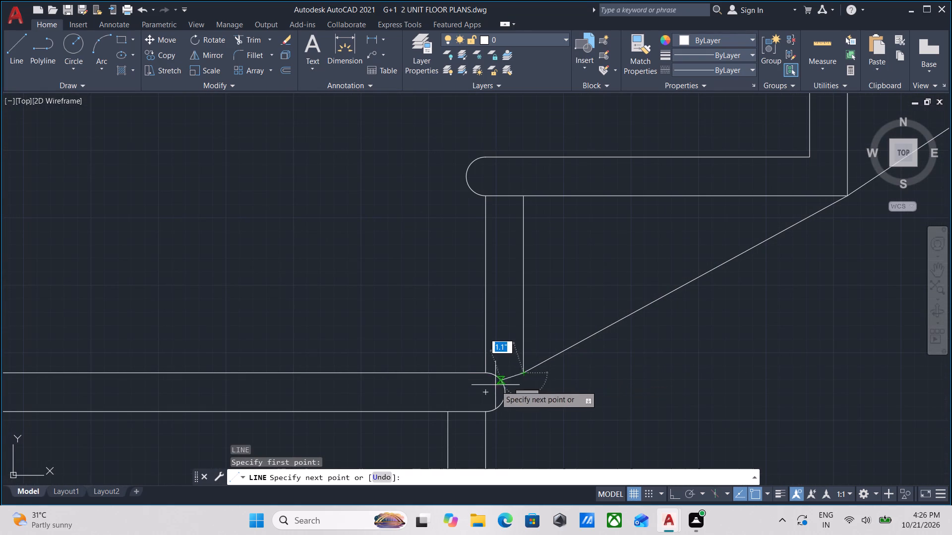
left_click(507, 383)
key("Escape")
Examine the whole staircase section, including both flights, the landing and the upper flight's underside.
scroll(507, 383, "down", 4)
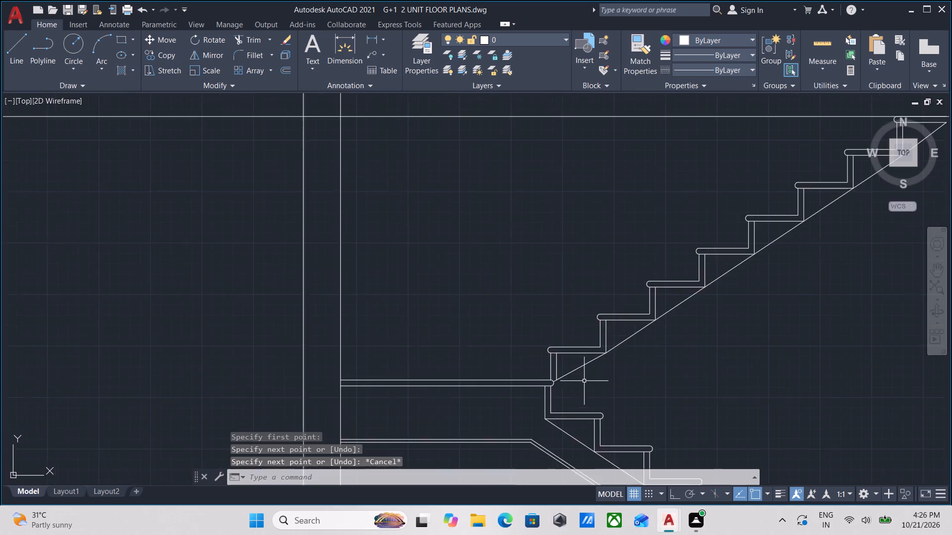
middle_click_drag(584, 381, 598, 420)
scroll(595, 409, "down", 3)
middle_click_drag(609, 416, 598, 376)
middle_click_drag(652, 371, 553, 364)
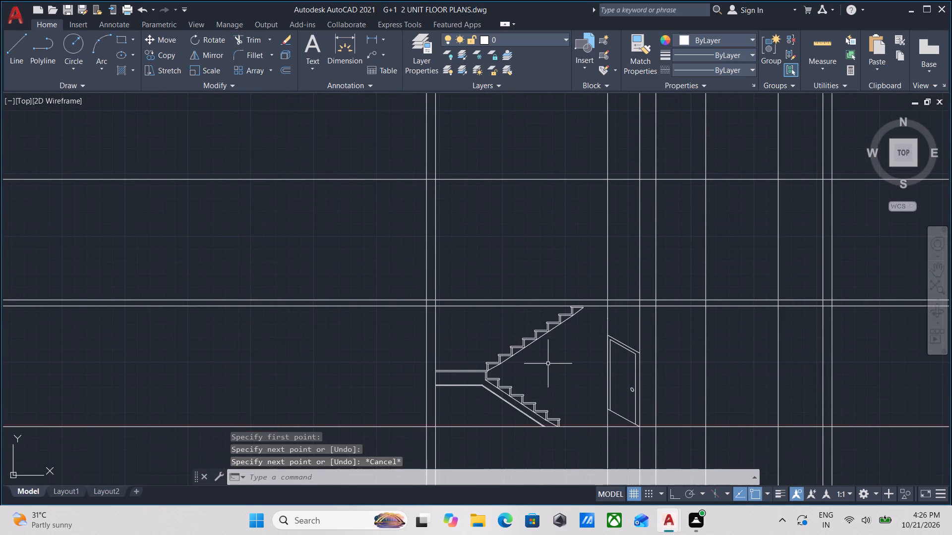
scroll(517, 384, "up", 2)
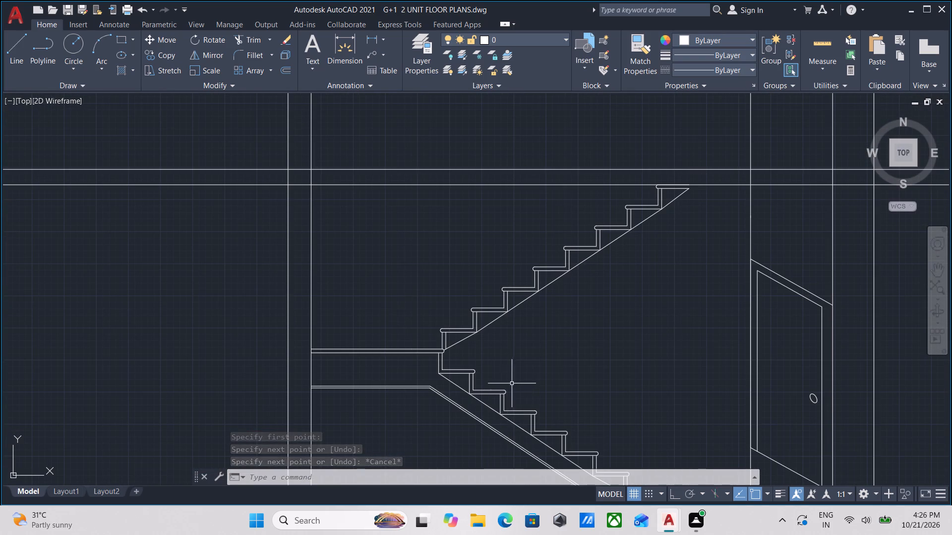
scroll(517, 380, "down", 1)
middle_click(517, 380)
middle_click_drag(540, 389, 464, 391)
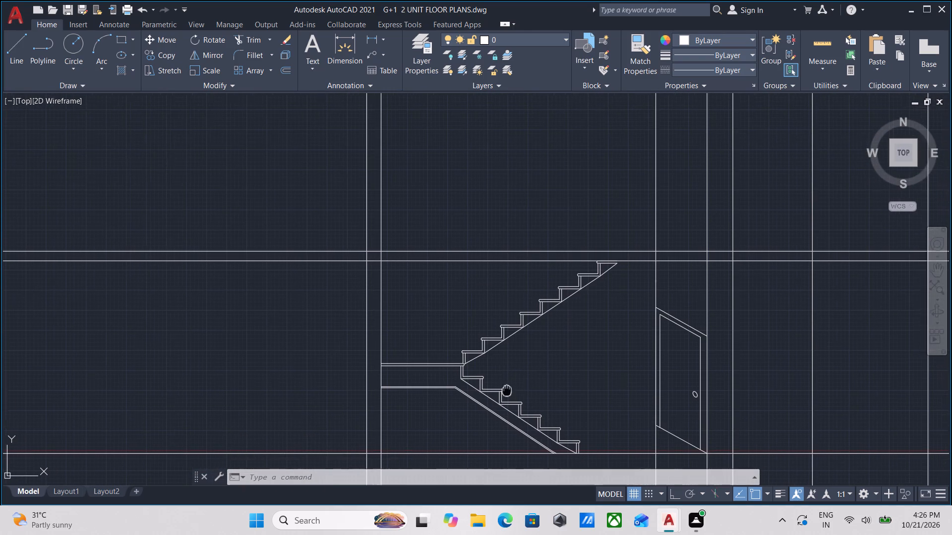
middle_click_drag(464, 391, 457, 391)
middle_click_drag(457, 390, 477, 422)
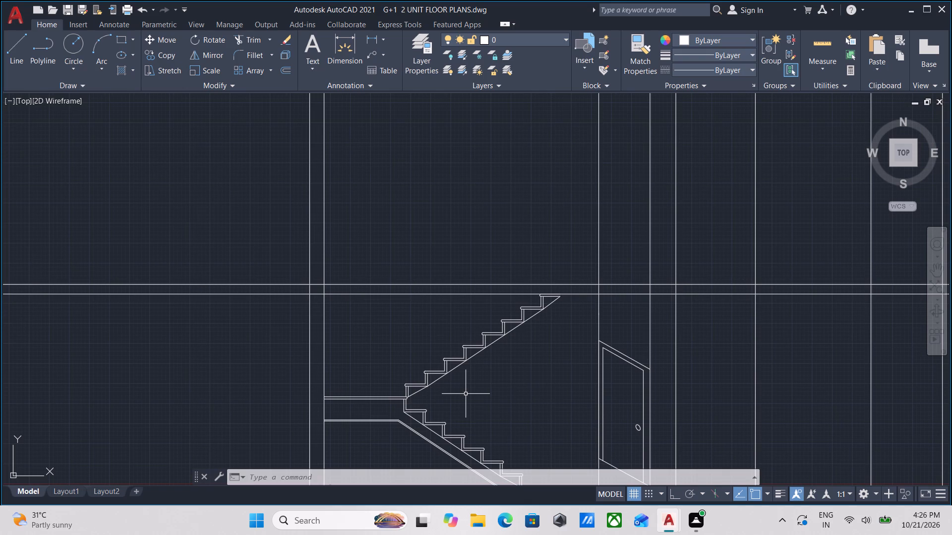
scroll(447, 375, "up", 2)
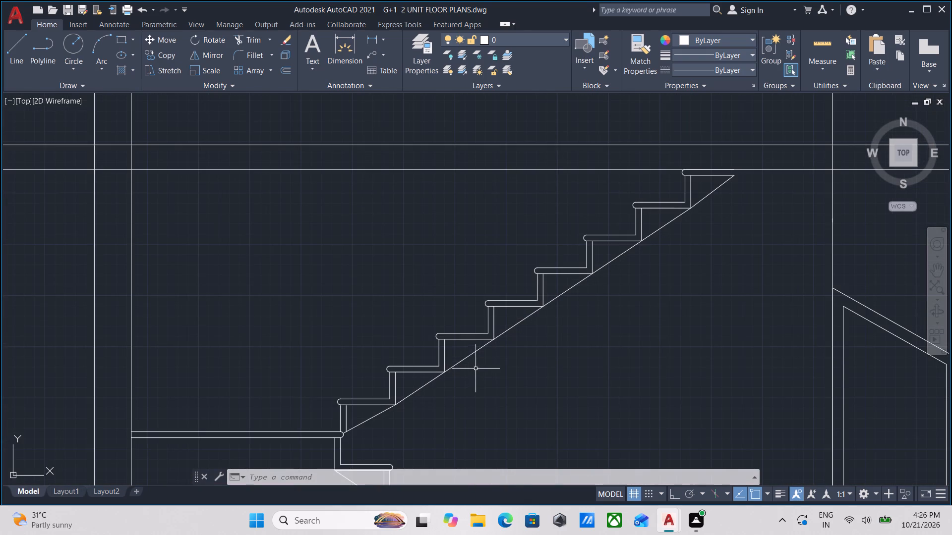
Join the eight sloping line segments along the upper flight's underside into one polyline.
left_click(478, 372)
left_click(461, 346)
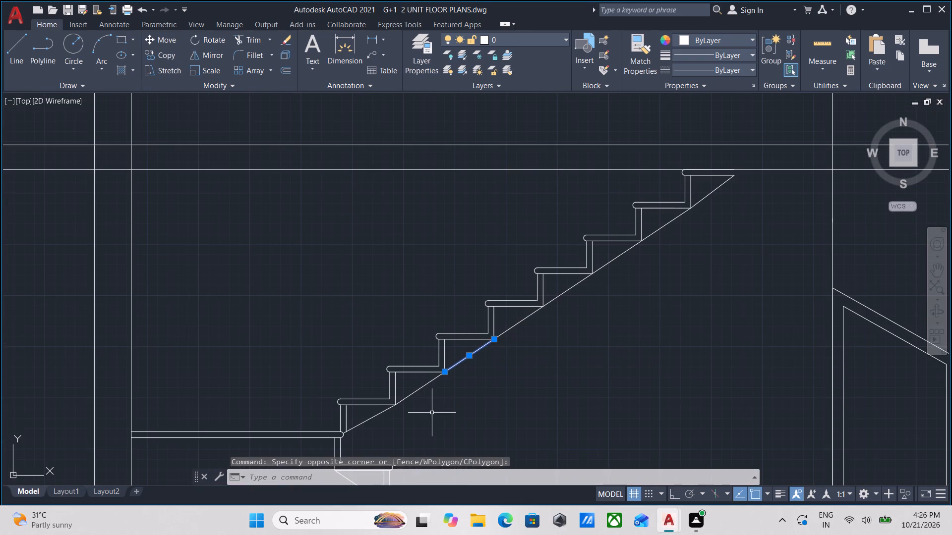
left_click(432, 412)
left_click(414, 383)
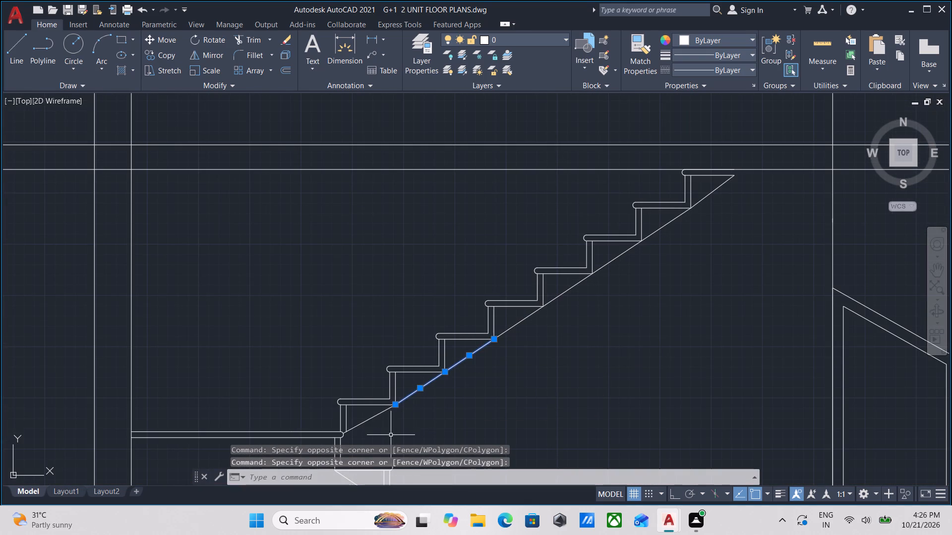
left_click(390, 435)
left_click(365, 414)
scroll(527, 410, "down", 2)
middle_click_drag(527, 410, 465, 464)
scroll(506, 391, "up", 1)
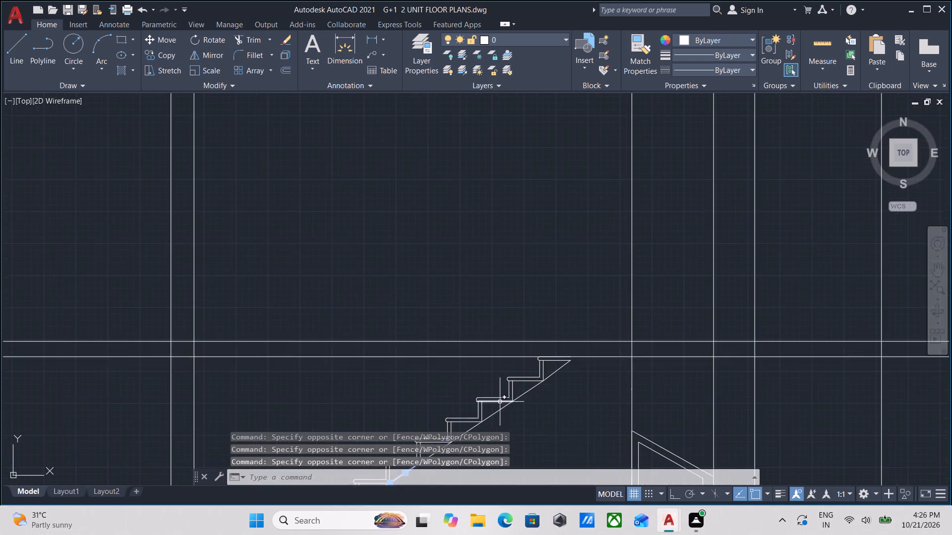
middle_click_drag(500, 402, 559, 297)
left_click(505, 359)
left_click(493, 341)
scroll(512, 330, "up", 2)
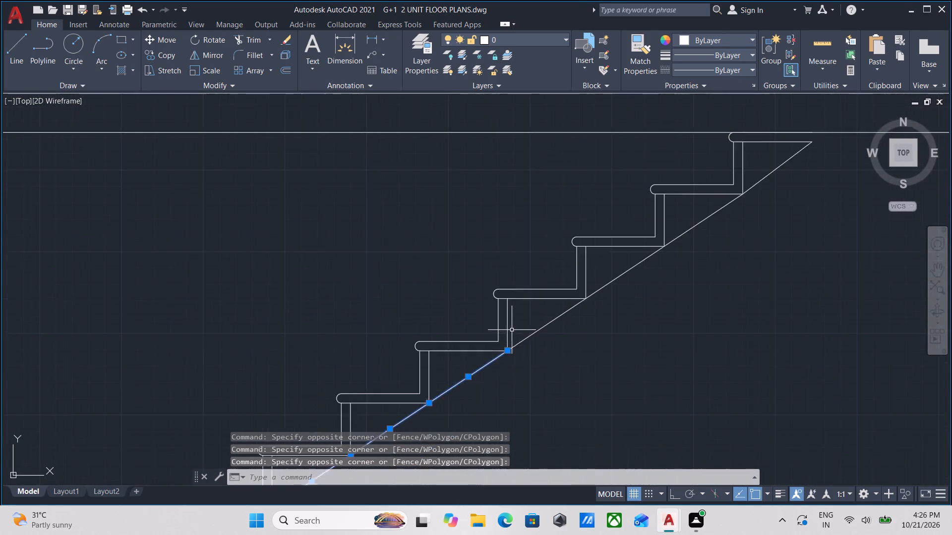
scroll(512, 330, "up", 1)
left_click(563, 348)
left_click(535, 320)
middle_click_drag(624, 311, 564, 386)
left_click_drag(652, 350, 647, 343)
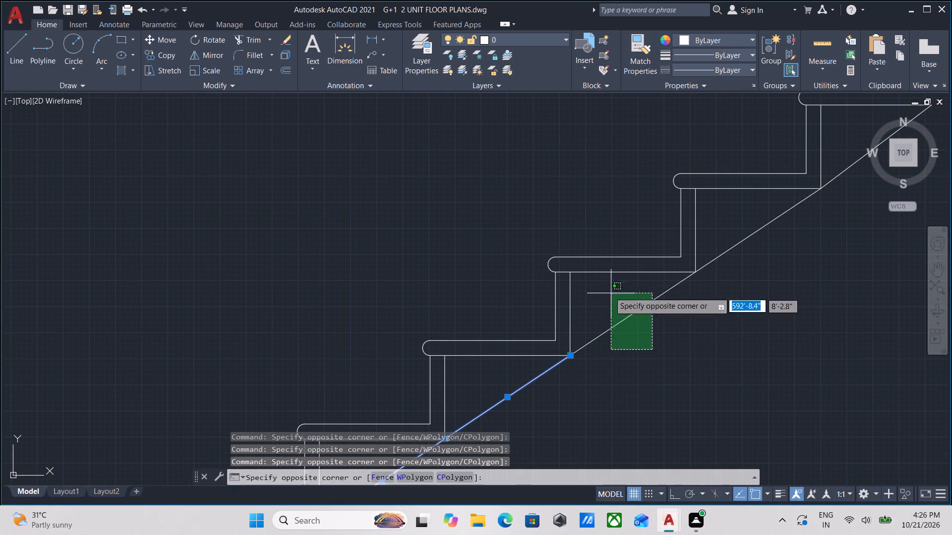
left_click(609, 292)
scroll(694, 270, "down", 1)
middle_click_drag(696, 269, 592, 347)
left_click(648, 351)
left_click(625, 317)
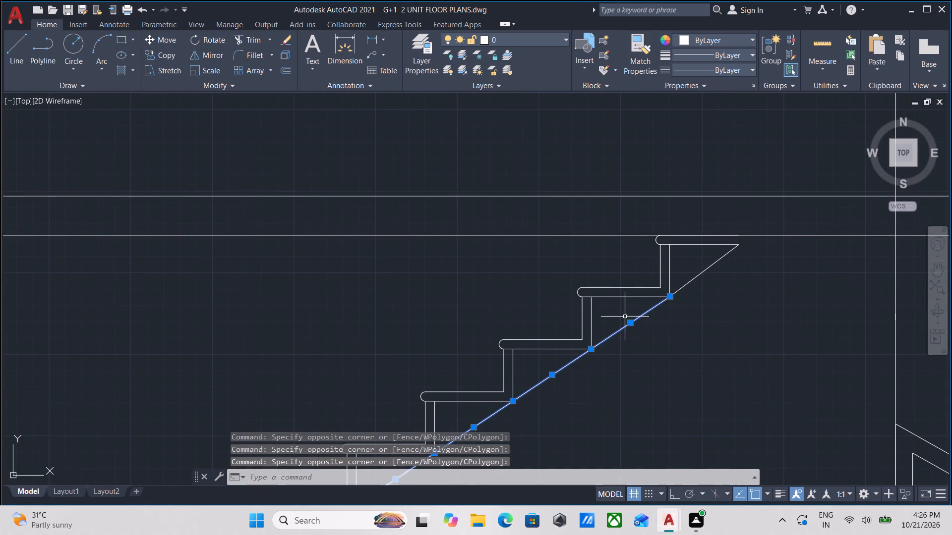
left_click(715, 288)
left_click(696, 253)
scroll(620, 356, "down", 1)
middle_click_drag(620, 357, 670, 312)
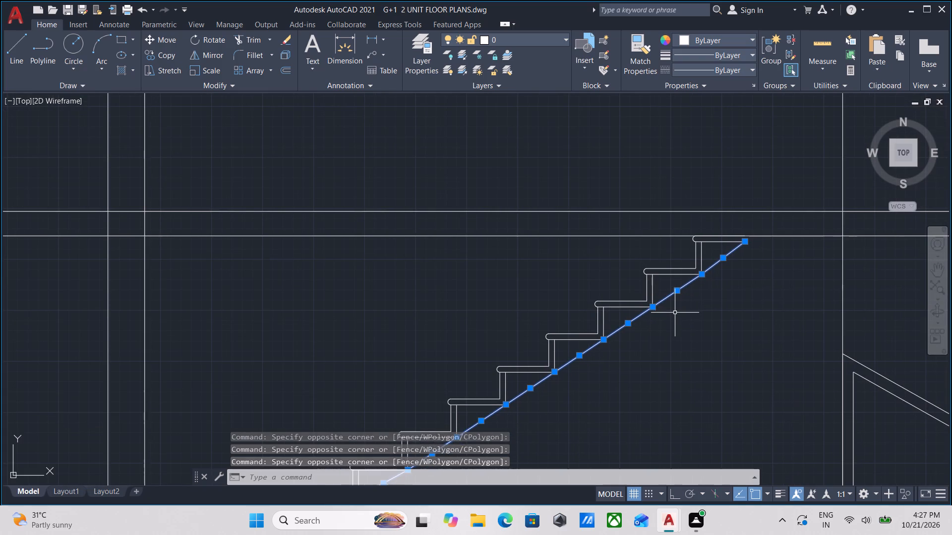
type("JOI")
key("Return")
Offset the upper flight's joined underside polyline 6" below the steps to form the waist slab.
left_click(588, 375)
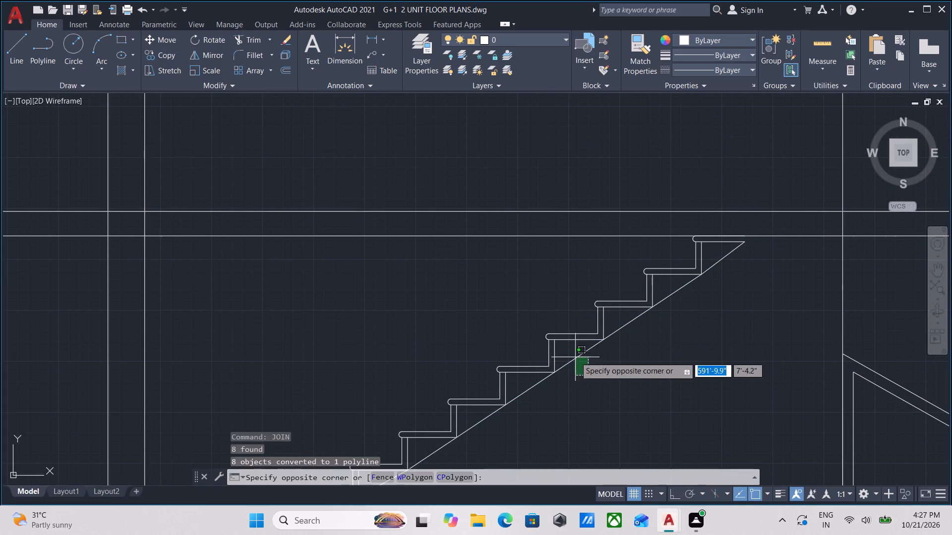
left_click(572, 351)
middle_click_drag(571, 352, 639, 324)
key("o")
key("Return")
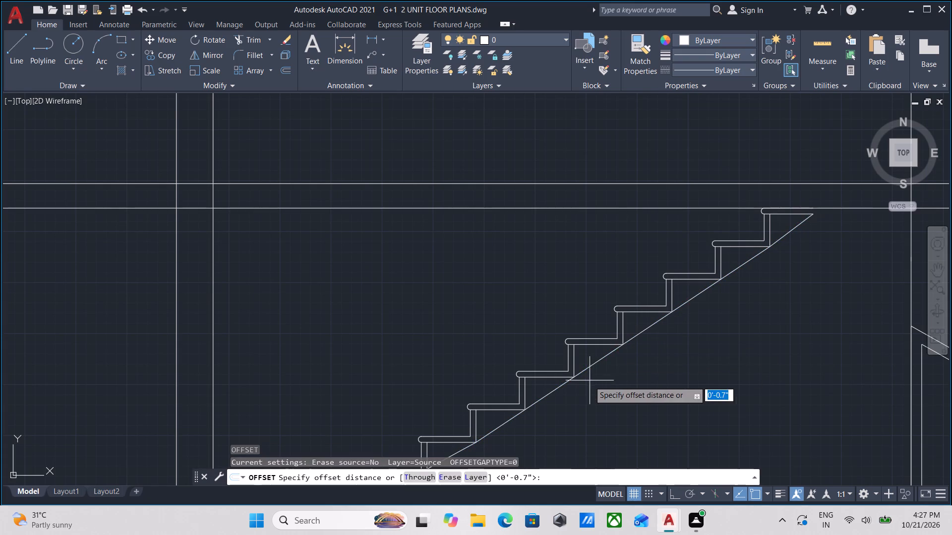
left_click(591, 365)
left_click(617, 395)
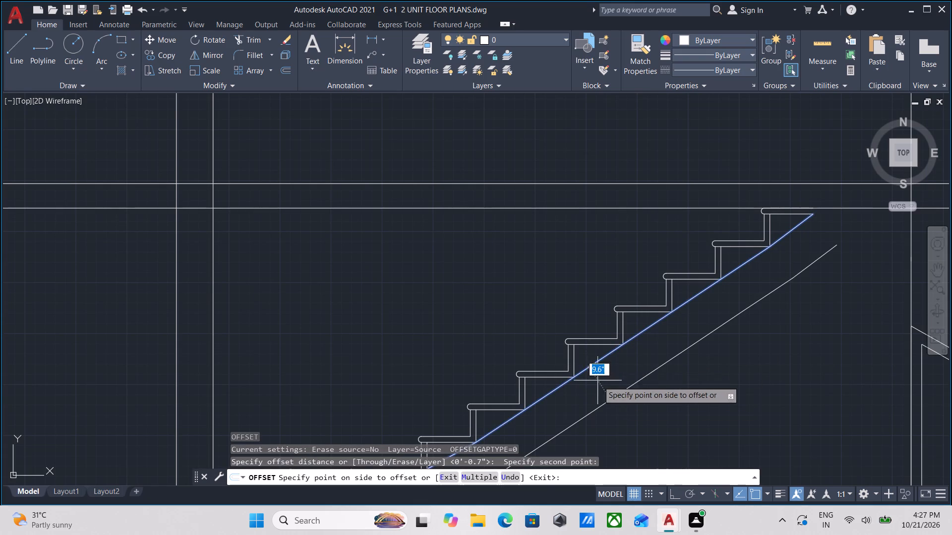
scroll(598, 381, "down", 1)
middle_click_drag(598, 381, 629, 258)
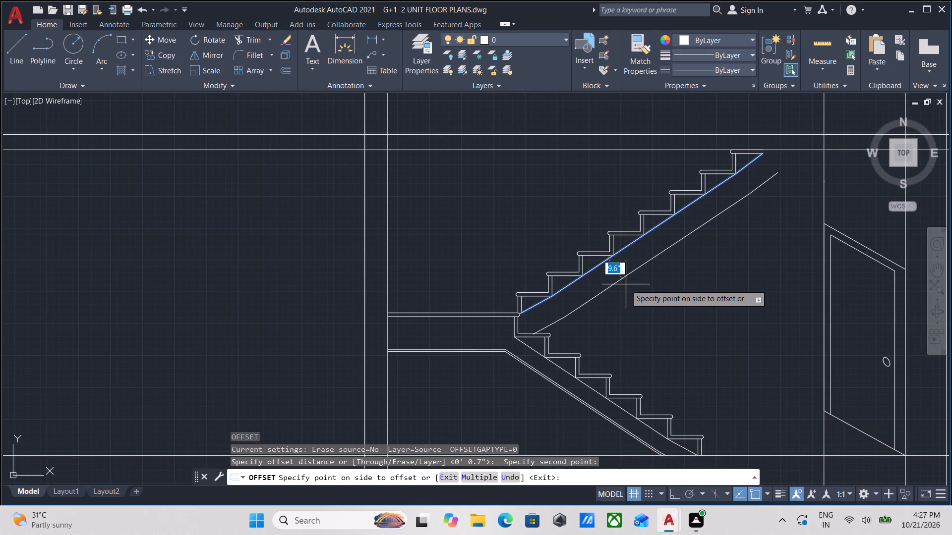
key("6")
key("shift+quotedbl")
key("Return")
scroll(513, 326, "up", 2)
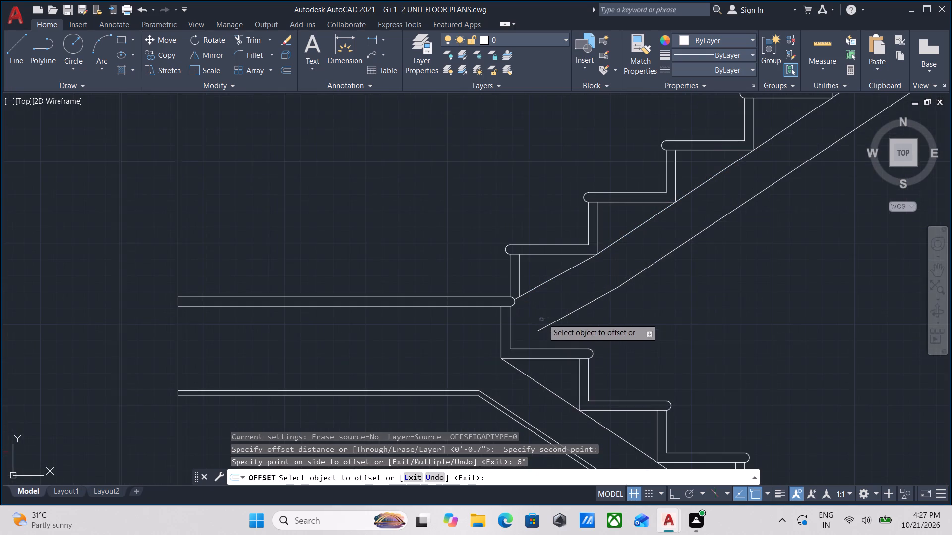
scroll(598, 312, "up", 1)
key("Escape")
Draw a horizontal line about 1'-9" long from the upper end of the 6" offset polyline to the vertical wall line.
scroll(606, 298, "down", 2)
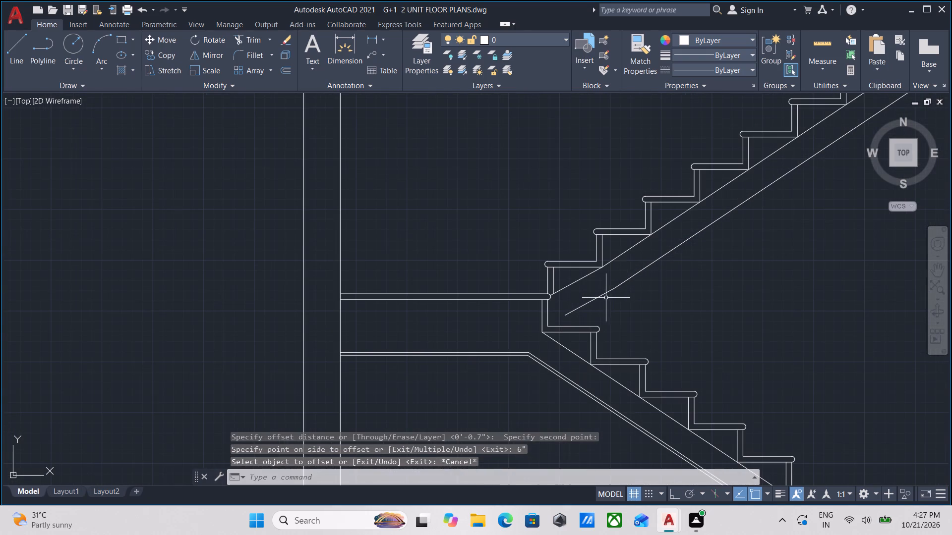
middle_click_drag(558, 311, 550, 328)
scroll(553, 329, "down", 1)
middle_click_drag(553, 329, 552, 324)
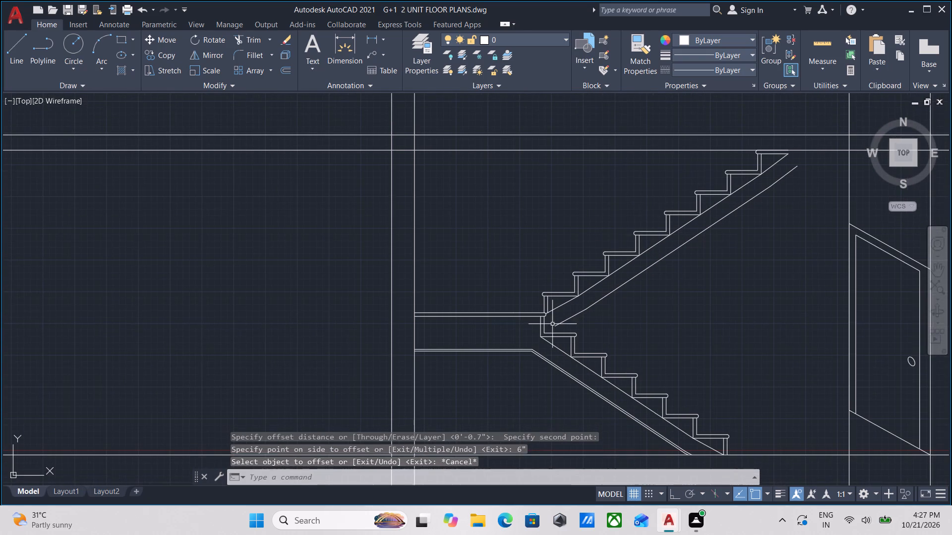
middle_click_drag(628, 308, 580, 341)
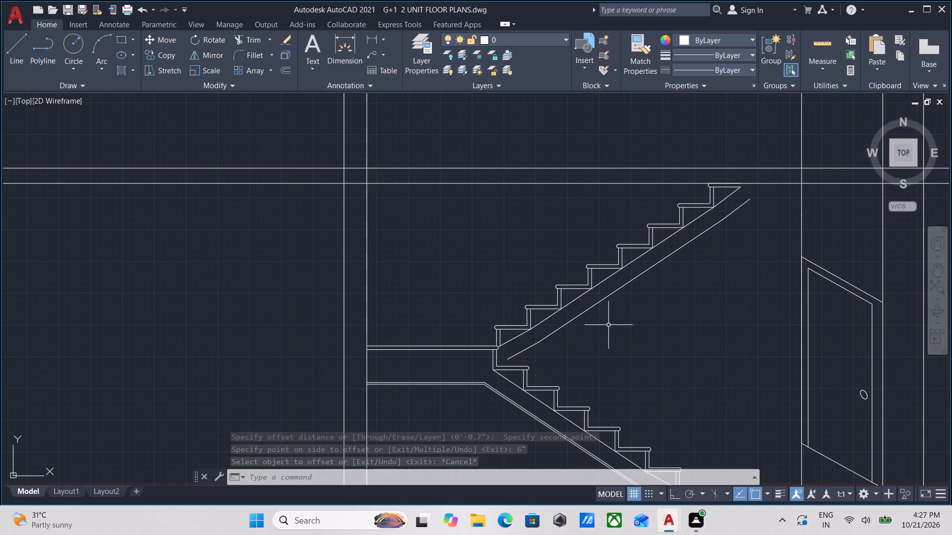
middle_click_drag(609, 323, 565, 396)
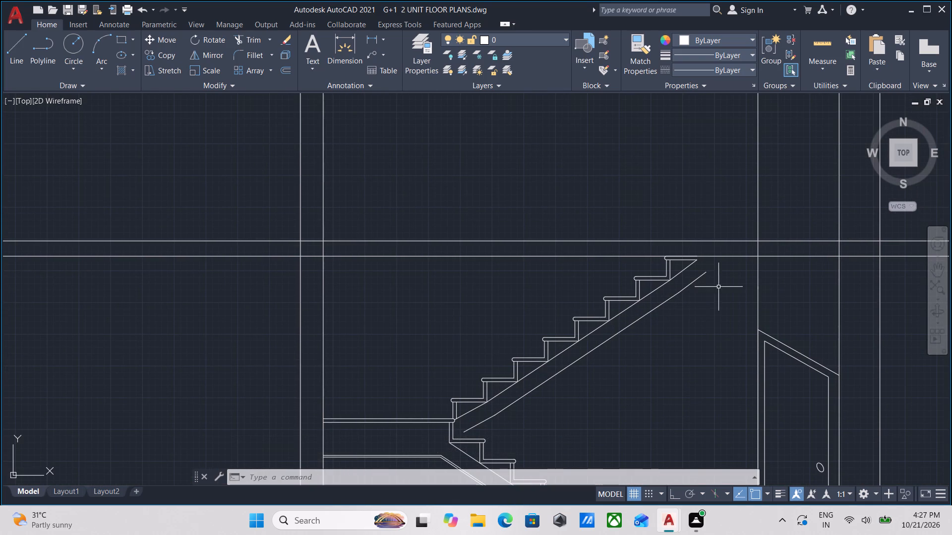
middle_click_drag(726, 274, 688, 312)
scroll(657, 304, "up", 1)
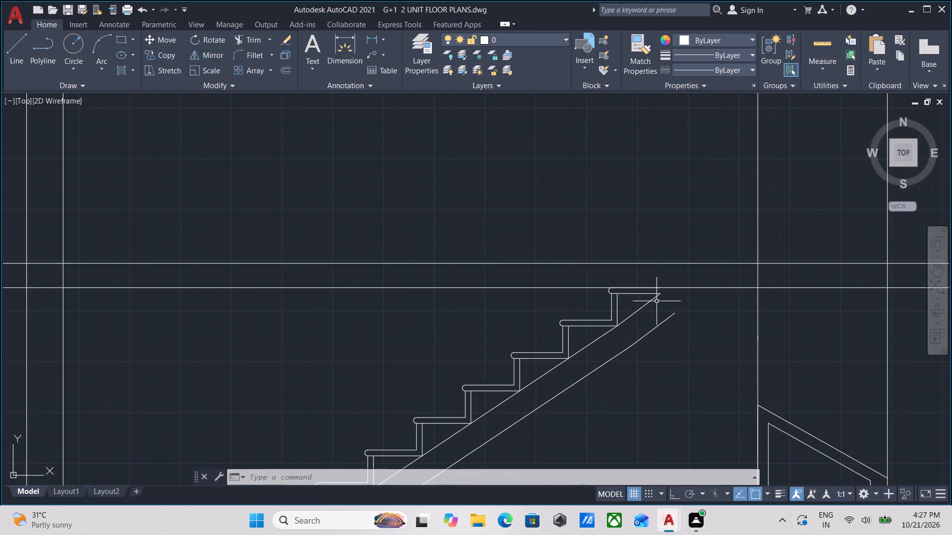
middle_click_drag(645, 309, 621, 321)
key("l")
key("Return")
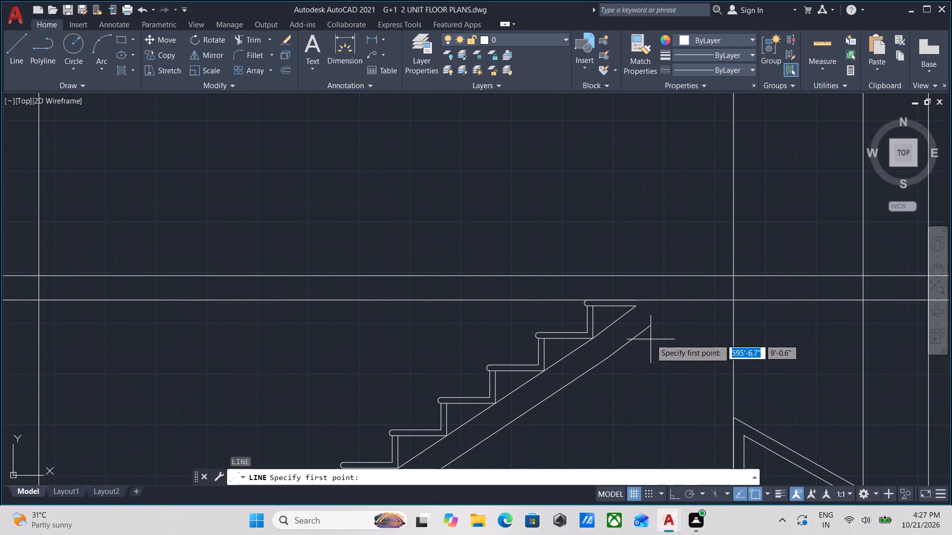
left_click(653, 325)
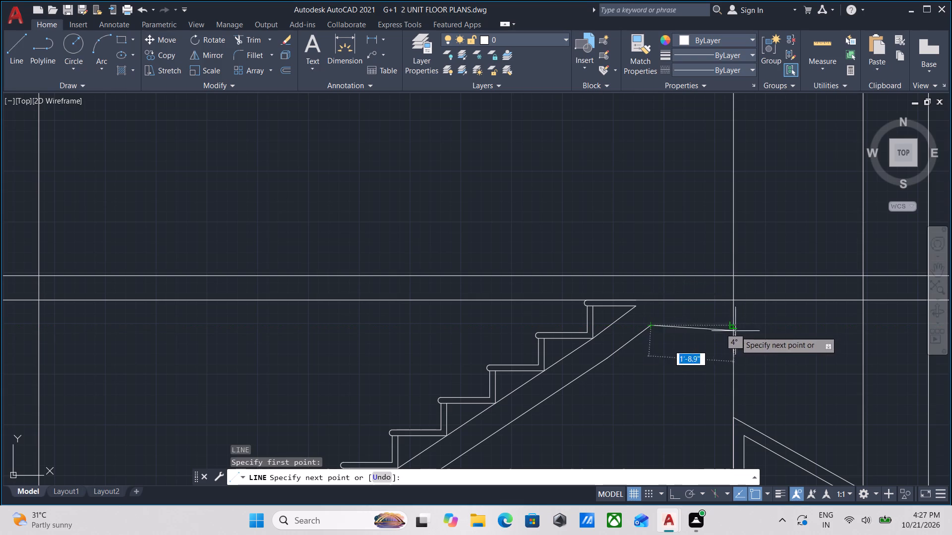
left_click(735, 323)
key("Escape")
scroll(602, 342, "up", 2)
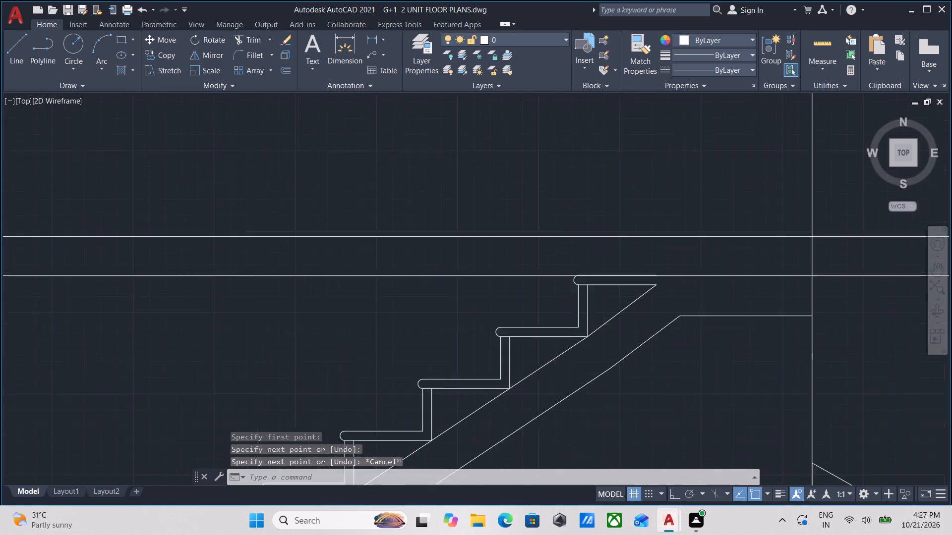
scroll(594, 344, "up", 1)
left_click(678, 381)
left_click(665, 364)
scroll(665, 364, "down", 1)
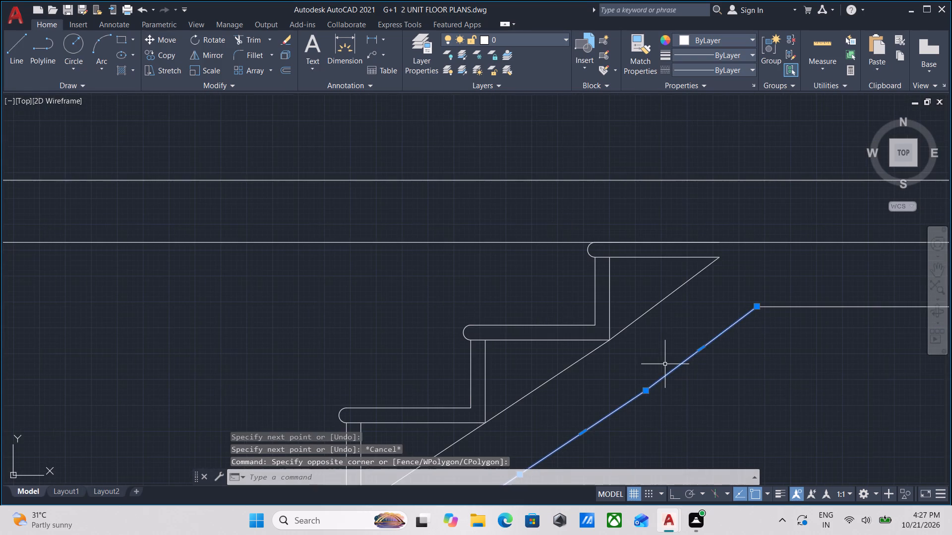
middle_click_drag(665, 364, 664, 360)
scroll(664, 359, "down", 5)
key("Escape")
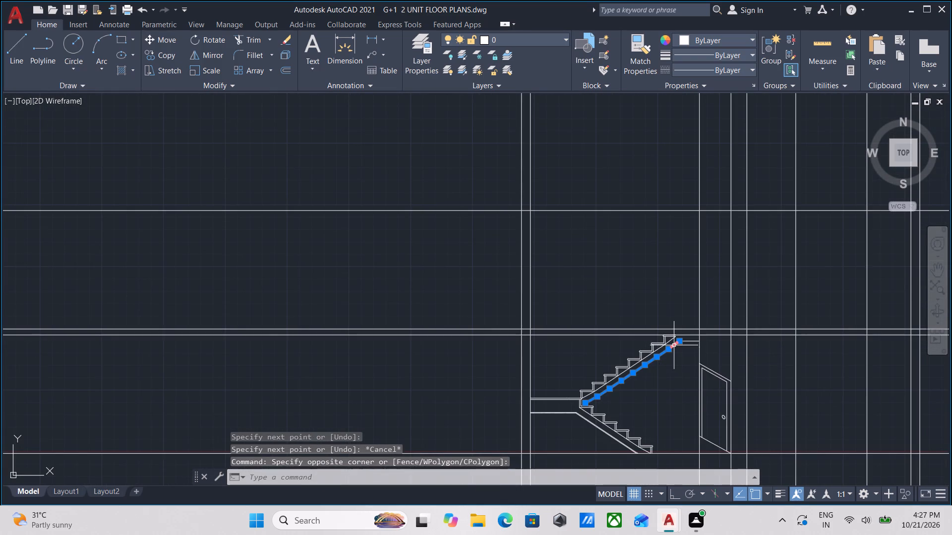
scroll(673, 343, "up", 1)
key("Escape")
Trim the lower horizontal floor line between the top step of the upper flight and the vertical wall line.
scroll(677, 346, "up", 2)
middle_click_drag(667, 324, 655, 353)
scroll(671, 347, "up", 2)
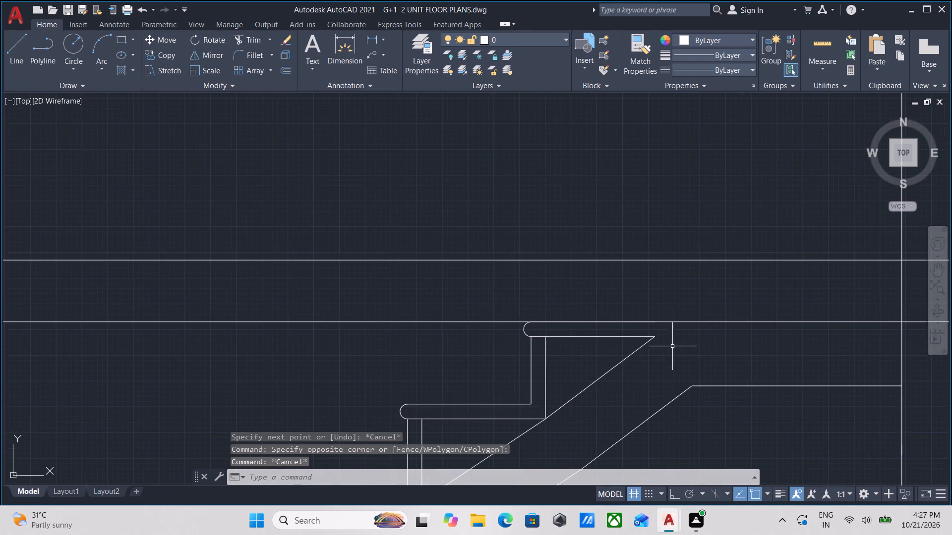
middle_click_drag(672, 346, 646, 367)
scroll(646, 367, "up", 1)
scroll(646, 367, "down", 3)
middle_click_drag(643, 368, 638, 301)
scroll(641, 289, "up", 1)
scroll(643, 279, "down", 5)
middle_click_drag(635, 304, 617, 342)
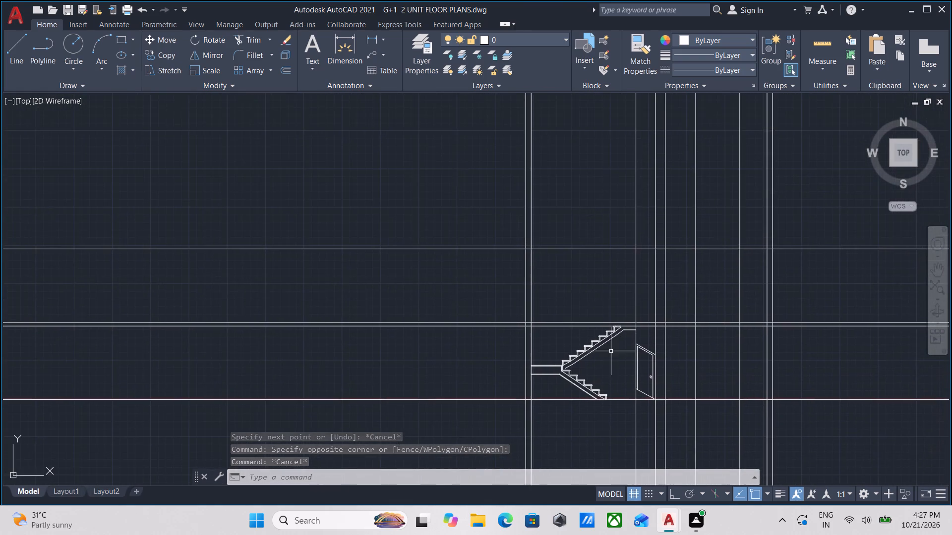
scroll(607, 353, "up", 2)
middle_click_drag(603, 356, 594, 404)
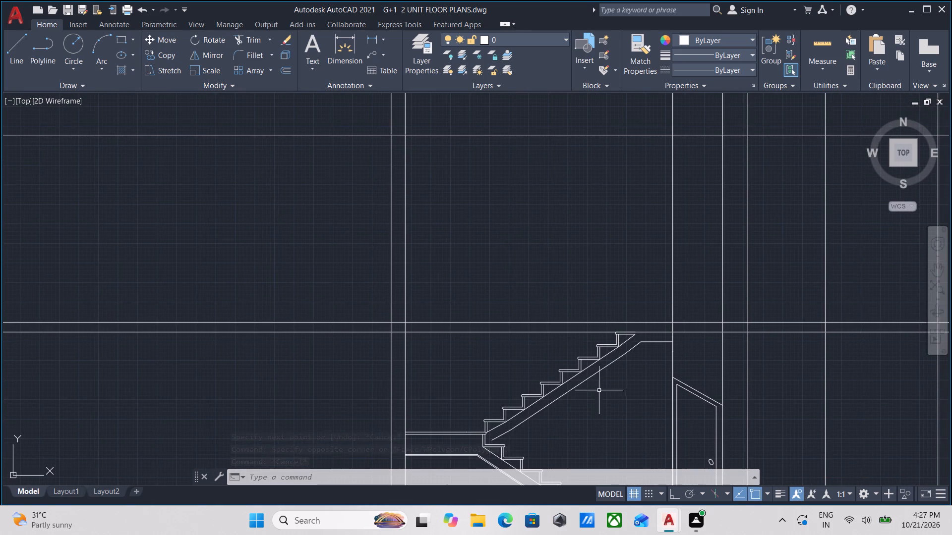
scroll(649, 336, "up", 2)
middle_click_drag(650, 334, 634, 395)
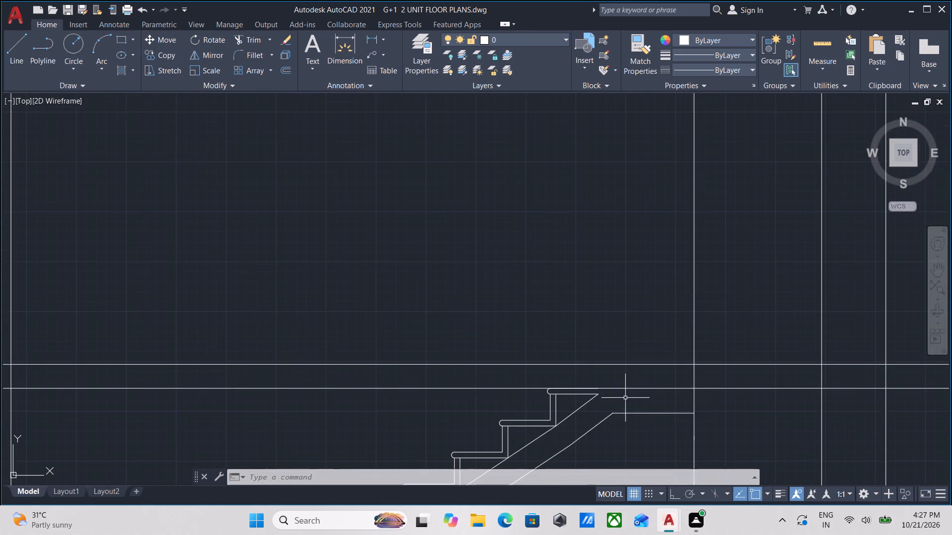
scroll(601, 385, "up", 1)
middle_click_drag(595, 391, 602, 357)
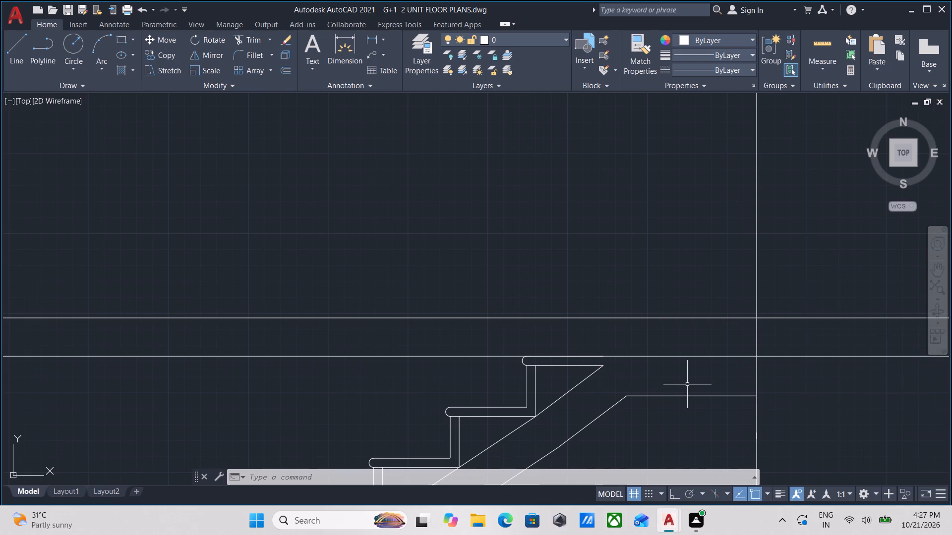
type("TR")
key("Return")
left_click(687, 384)
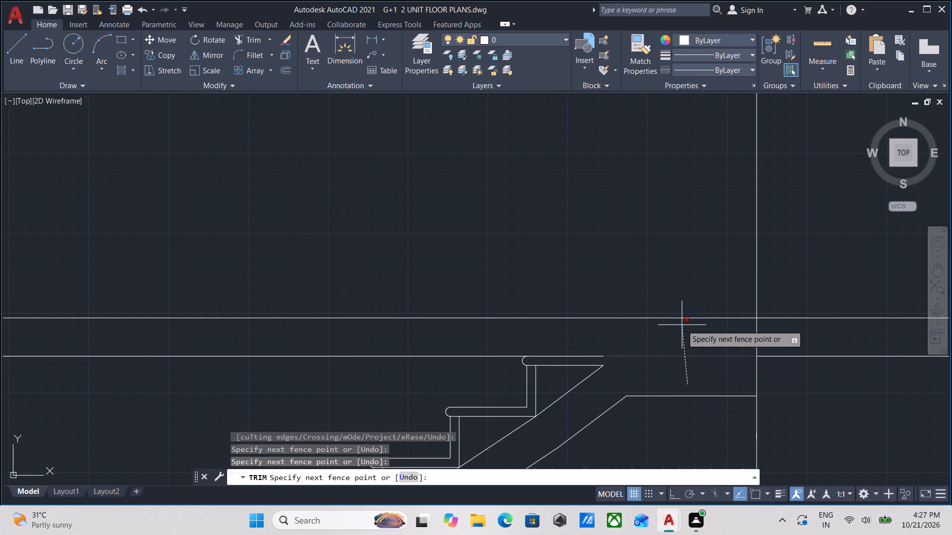
left_click(682, 325)
scroll(640, 350, "down", 1)
middle_click_drag(640, 352, 641, 362)
key("Escape")
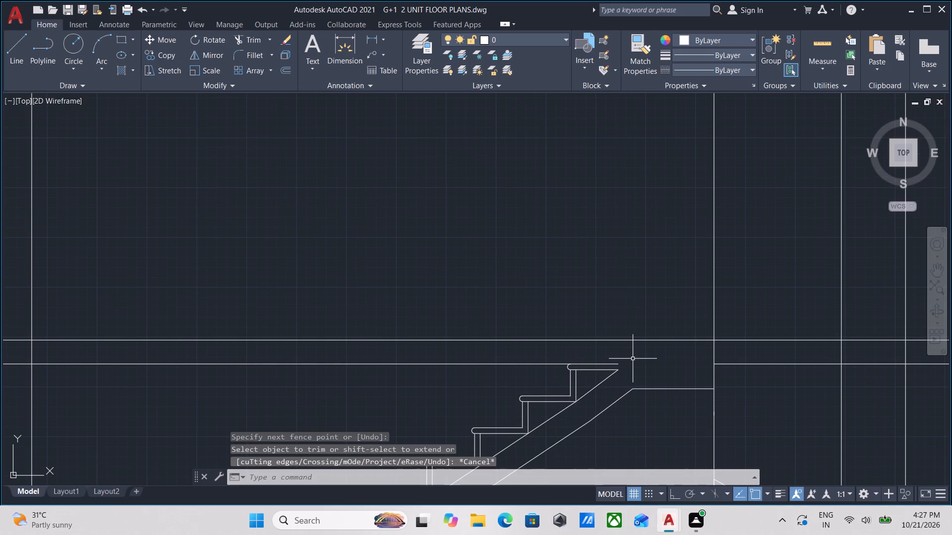
Draw a horizontal line from the top tread's upper end to the vertical wall line at floor level.
key("l")
key("Return")
scroll(631, 359, "up", 2)
left_click(598, 370)
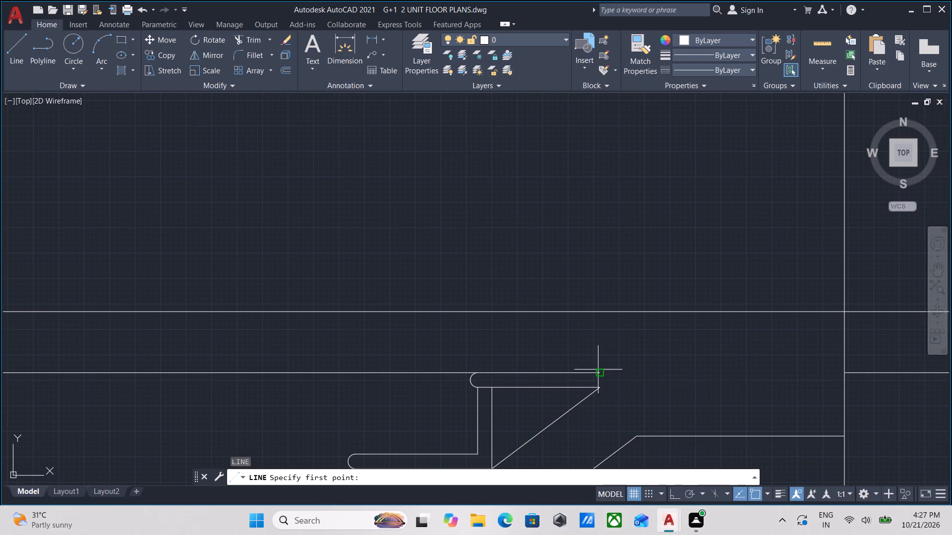
left_click(849, 372)
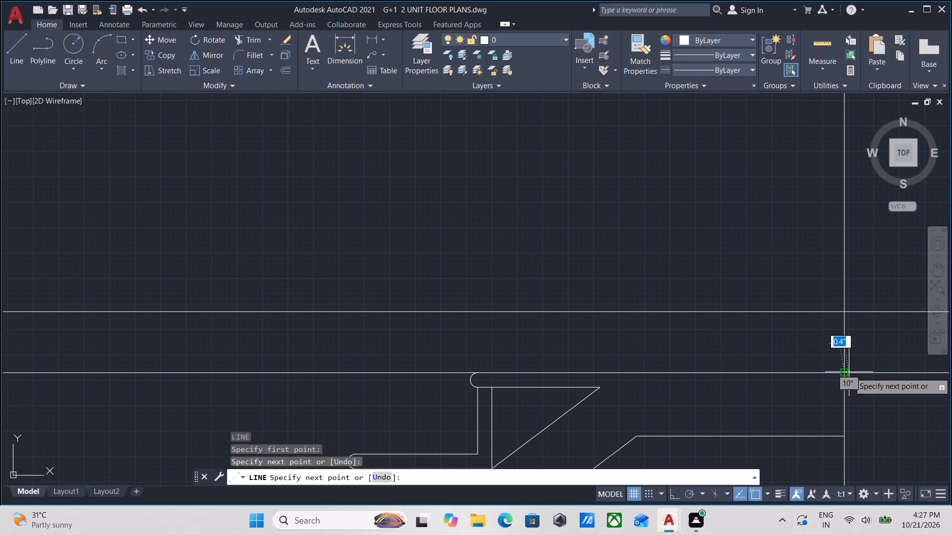
scroll(849, 372, "down", 3)
key("Escape")
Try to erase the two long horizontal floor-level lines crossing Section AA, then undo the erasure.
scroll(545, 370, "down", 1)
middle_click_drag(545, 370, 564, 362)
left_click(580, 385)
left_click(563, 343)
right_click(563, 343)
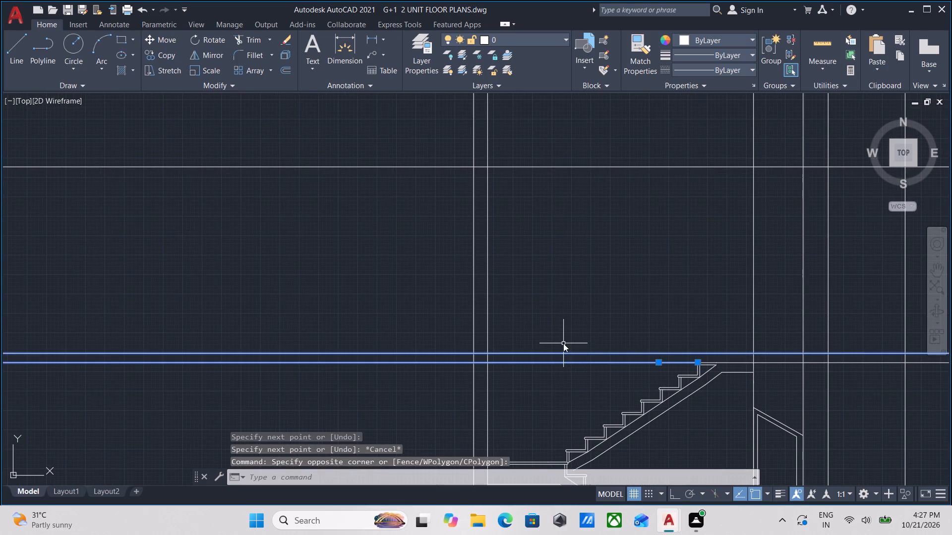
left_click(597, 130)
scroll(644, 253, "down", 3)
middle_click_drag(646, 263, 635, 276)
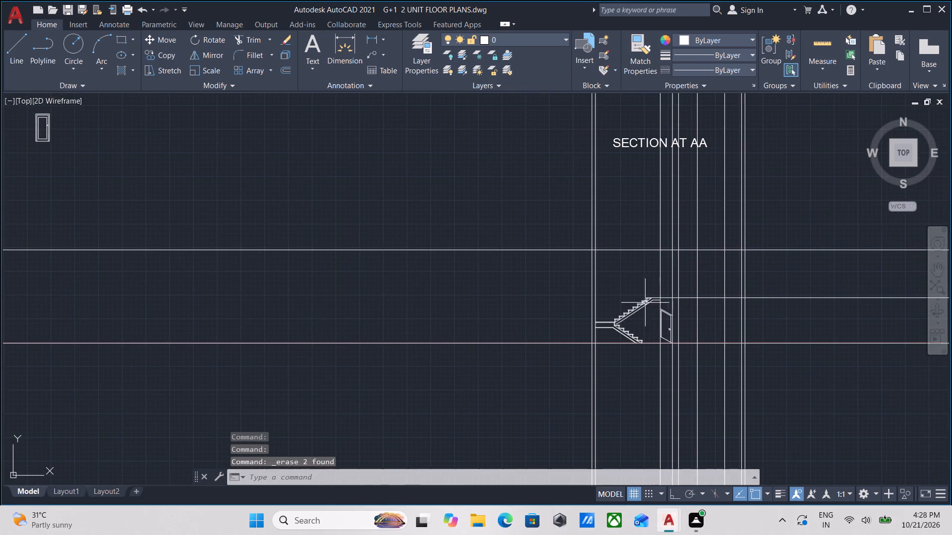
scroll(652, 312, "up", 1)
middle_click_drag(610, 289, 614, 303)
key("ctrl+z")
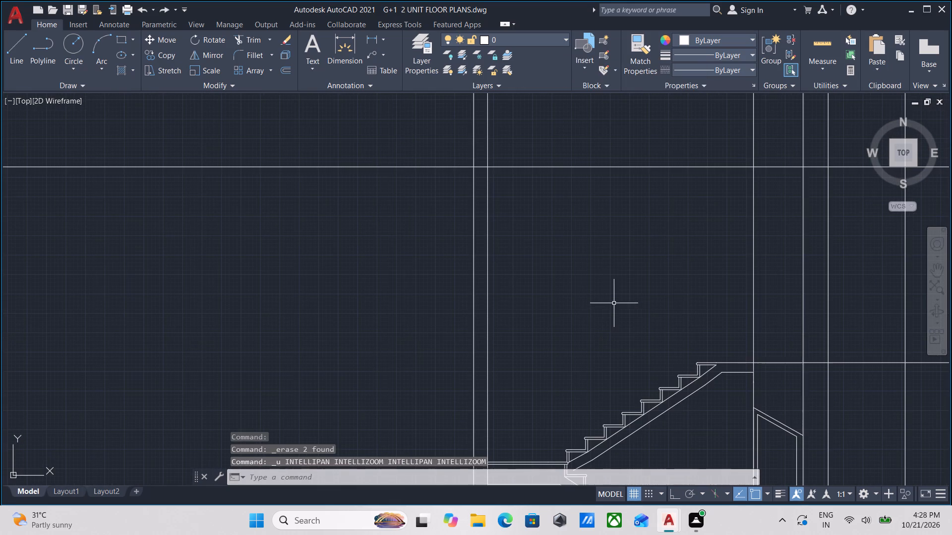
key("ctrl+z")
Trim the two upper-floor lines and the ground line where they extend left beyond Section AA's outer wall.
scroll(614, 303, "down", 2)
middle_click_drag(525, 342, 529, 350)
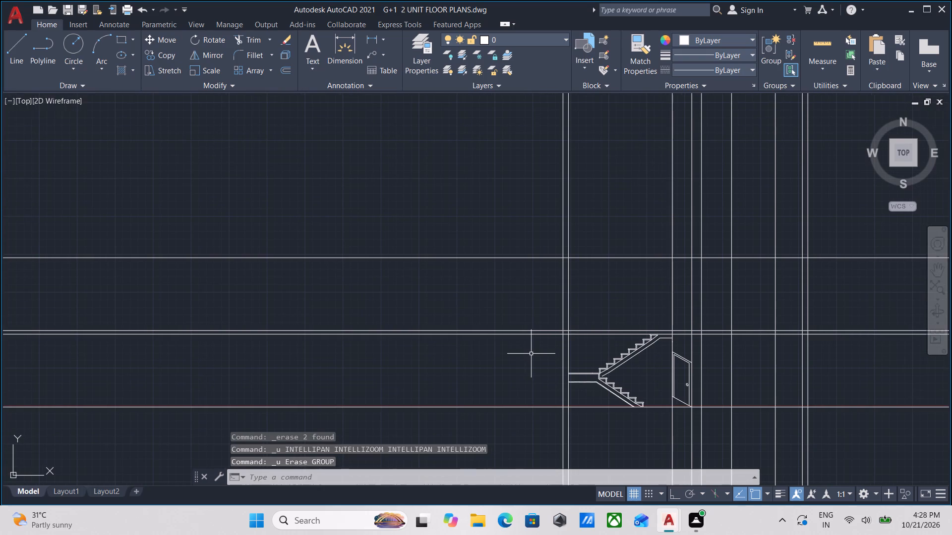
type("TR")
key("Return")
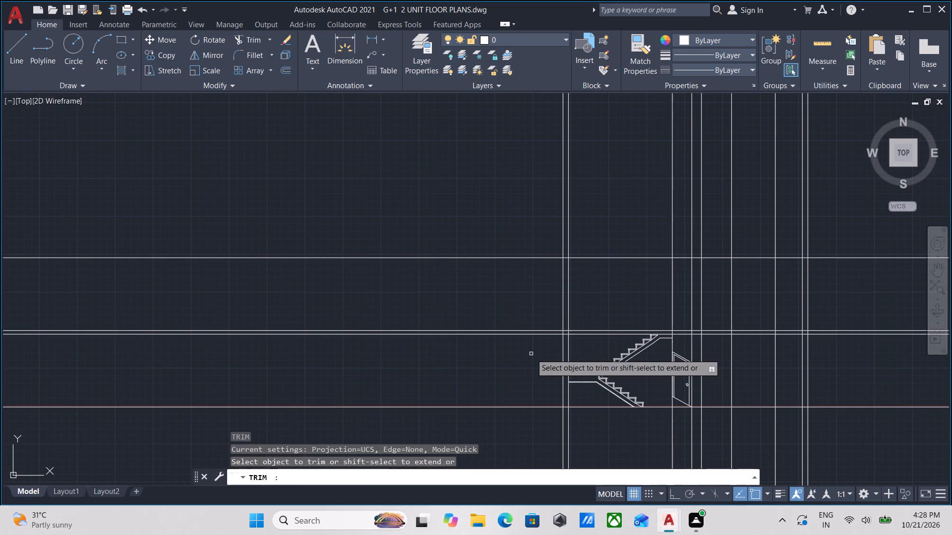
left_click(531, 354)
left_click(509, 301)
left_click(513, 431)
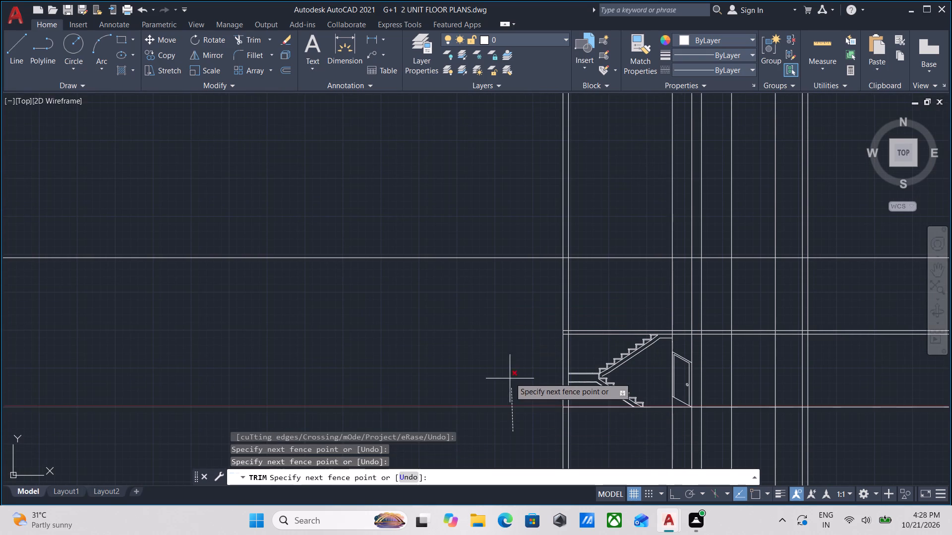
left_click(510, 374)
Trim the portions of Section AA's vertical projection lines that extend below the ground line.
scroll(588, 429, "down", 2)
middle_click_drag(587, 428, 574, 373)
left_click(512, 390)
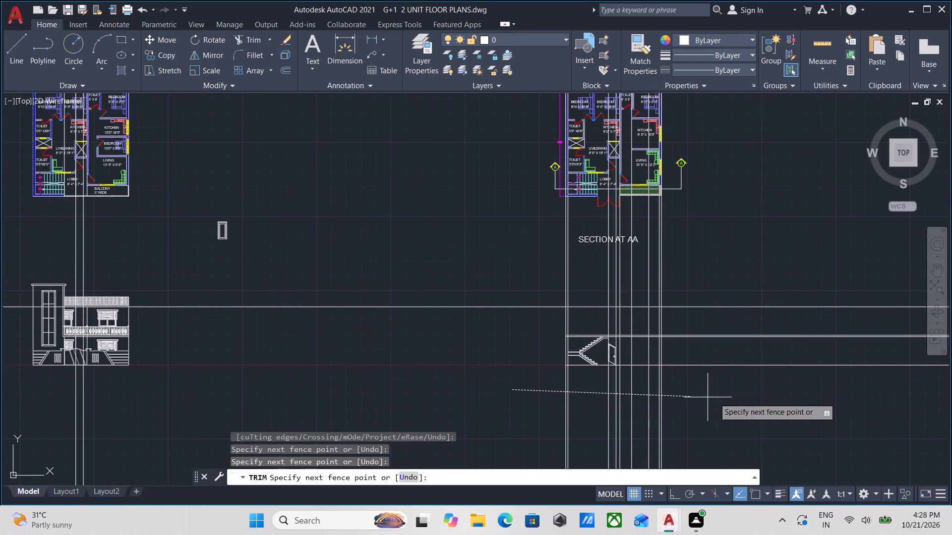
left_click(707, 398)
key("Escape")
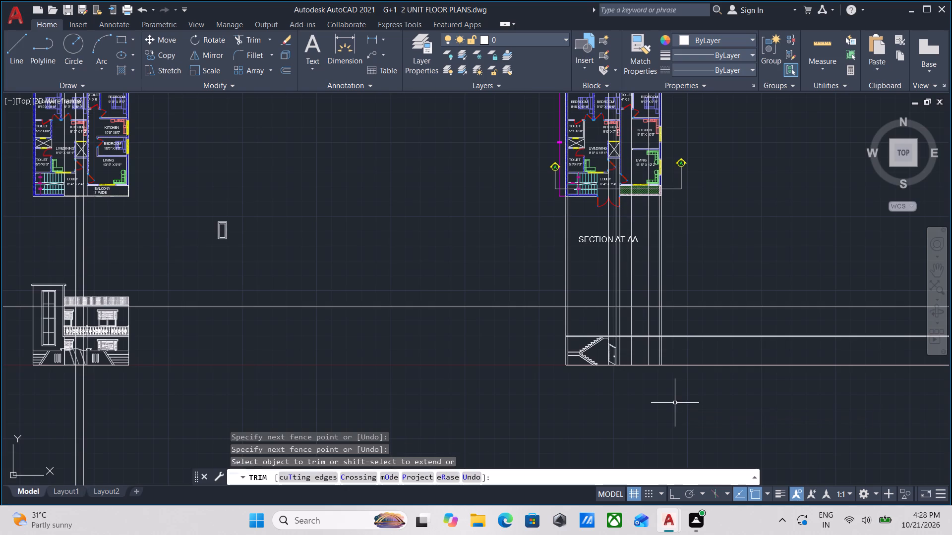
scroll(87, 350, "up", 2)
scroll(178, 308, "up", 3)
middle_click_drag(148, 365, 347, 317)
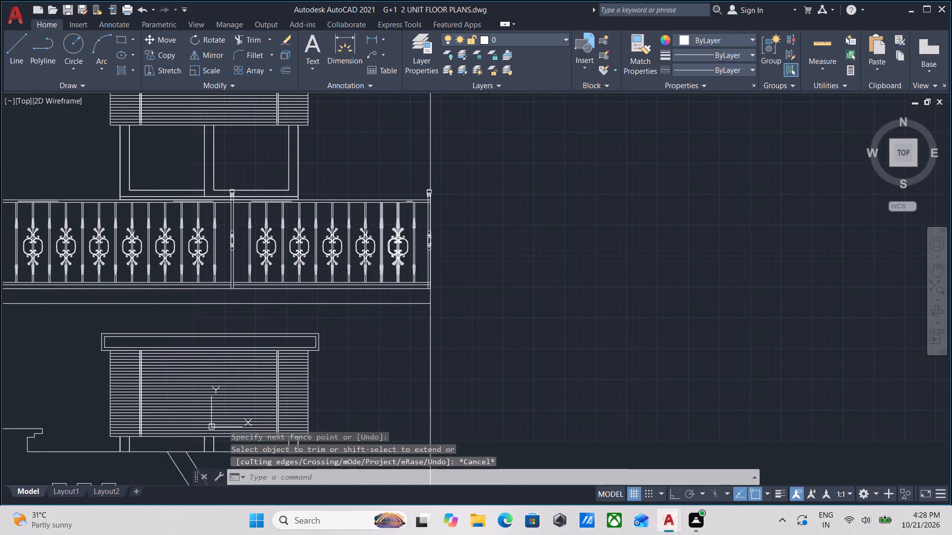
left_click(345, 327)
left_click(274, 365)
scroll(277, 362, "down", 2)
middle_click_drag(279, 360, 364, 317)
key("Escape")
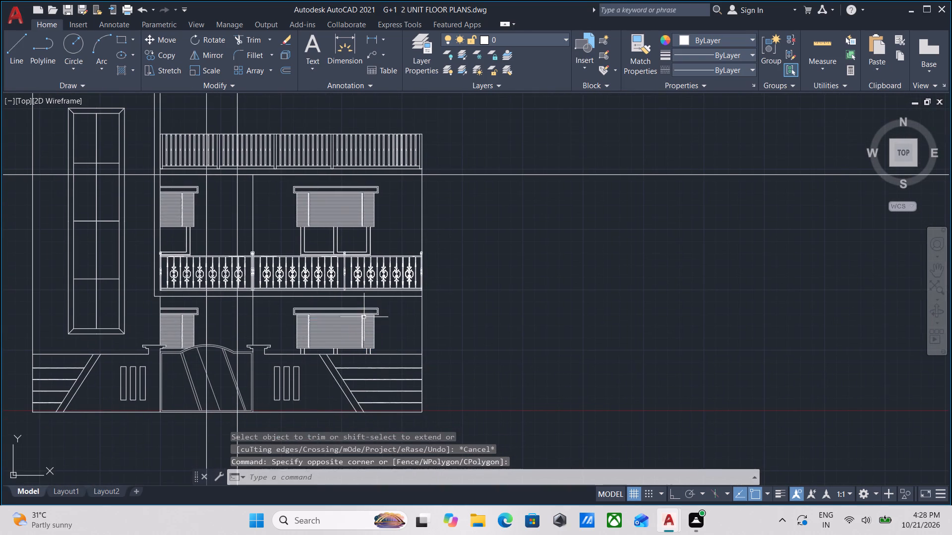
Copy the upper-floor window with its shade from the front elevation into Section AA, placing its lower-left corner on the left window projection line.
left_click_drag(380, 223, 375, 228)
left_click(330, 251)
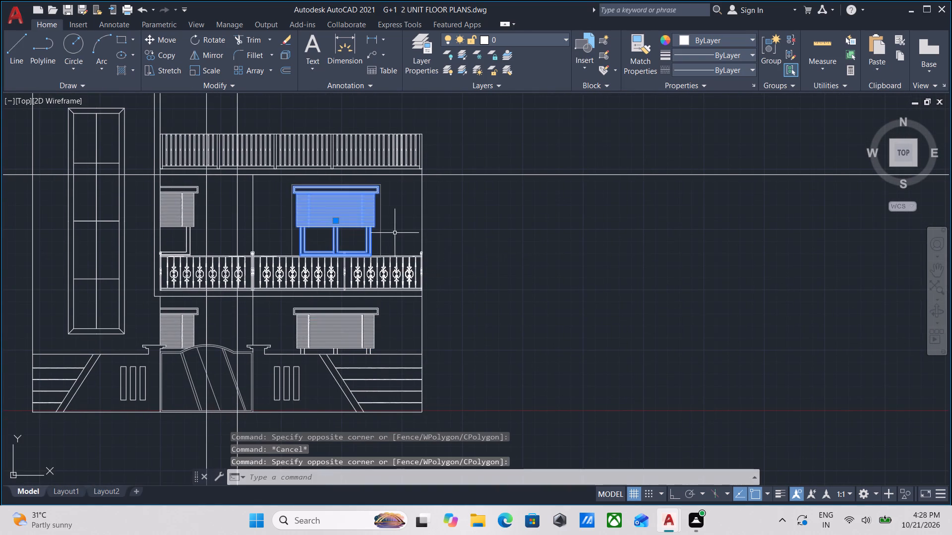
middle_click_drag(395, 233, 408, 261)
type("CO")
key("Return")
scroll(301, 267, "up", 2)
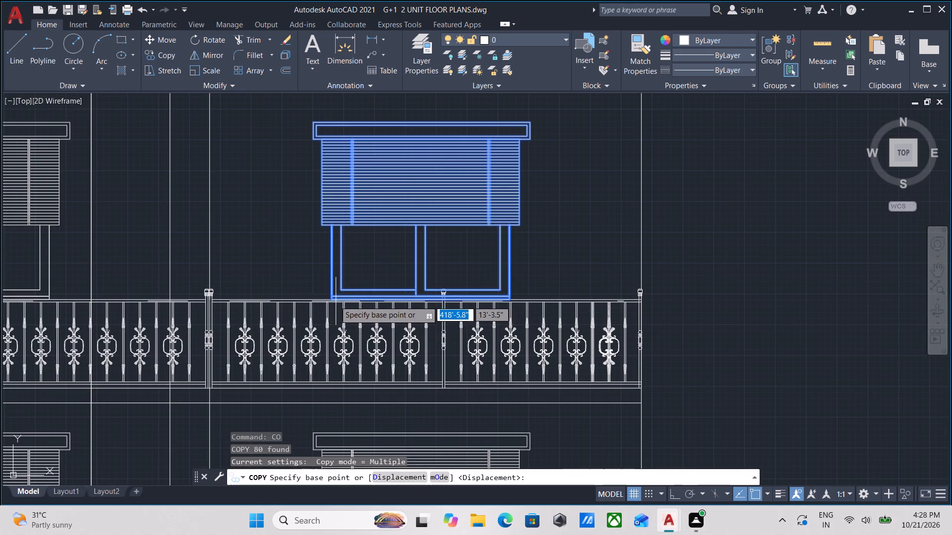
scroll(328, 300, "up", 3)
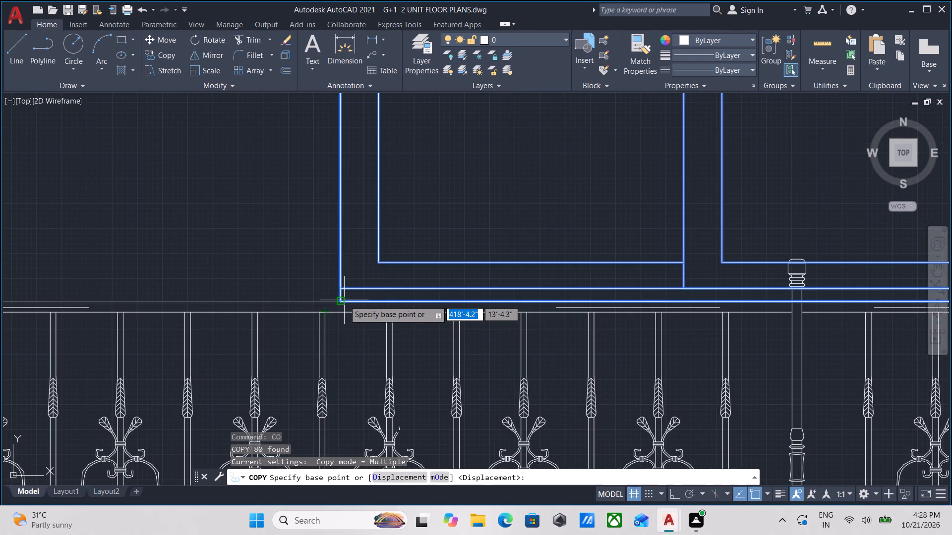
left_click(344, 300)
scroll(629, 194, "down", 2)
middle_click_drag(335, 299, 248, 302)
scroll(575, 283, "down", 3)
middle_click_drag(574, 283, 387, 298)
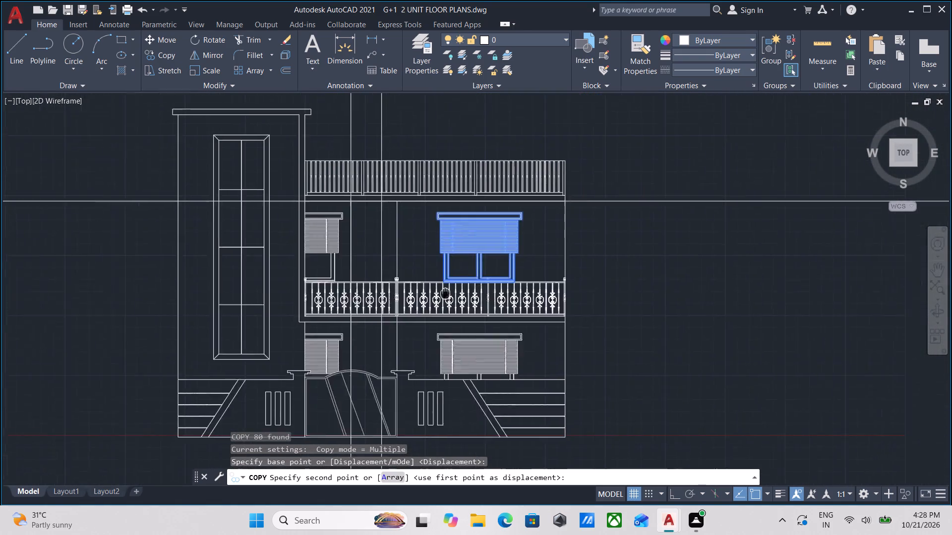
middle_click_drag(387, 298, 108, 324)
scroll(115, 327, "up", 1)
scroll(594, 314, "down", 3)
middle_click_drag(594, 314, 354, 305)
scroll(604, 304, "down", 3)
middle_click_drag(604, 304, 366, 307)
scroll(366, 307, "up", 3)
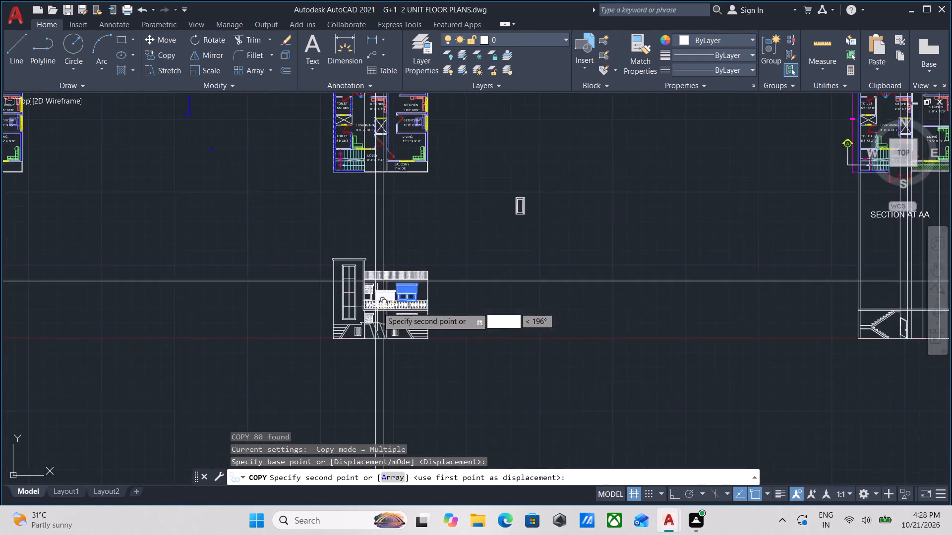
scroll(490, 295, "down", 1)
middle_click_drag(490, 295, 229, 271)
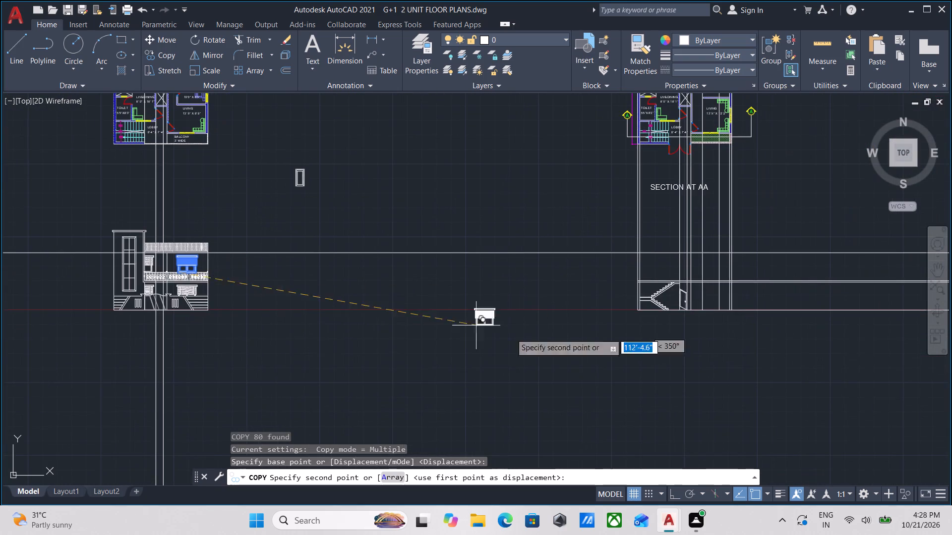
scroll(690, 301, "up", 2)
middle_click_drag(728, 312, 624, 333)
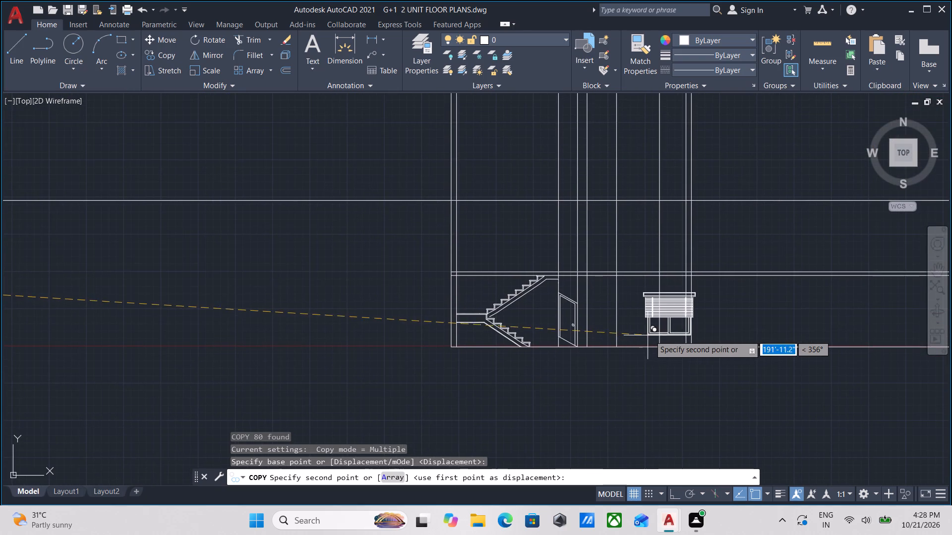
scroll(650, 335, "up", 2)
scroll(656, 329, "down", 2)
middle_click_drag(654, 336, 628, 428)
scroll(628, 429, "down", 2)
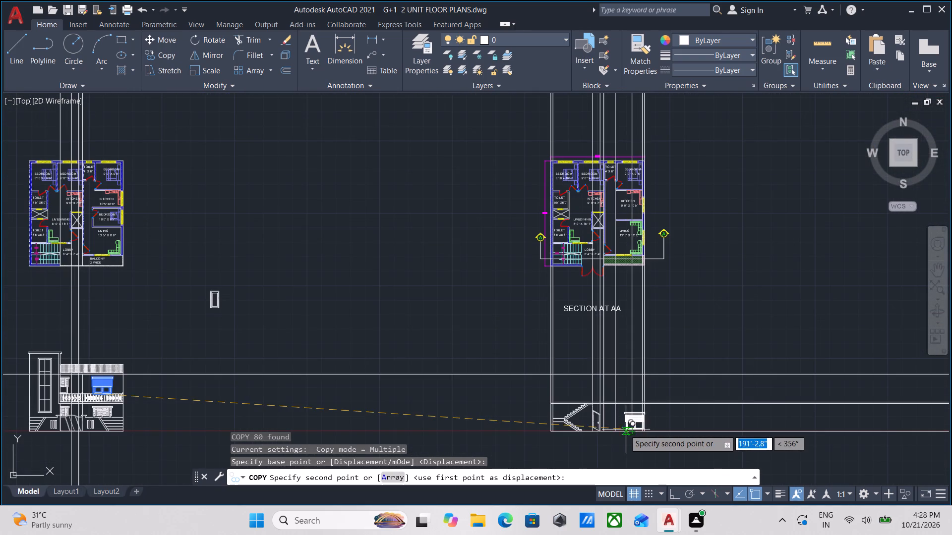
scroll(611, 436, "up", 4)
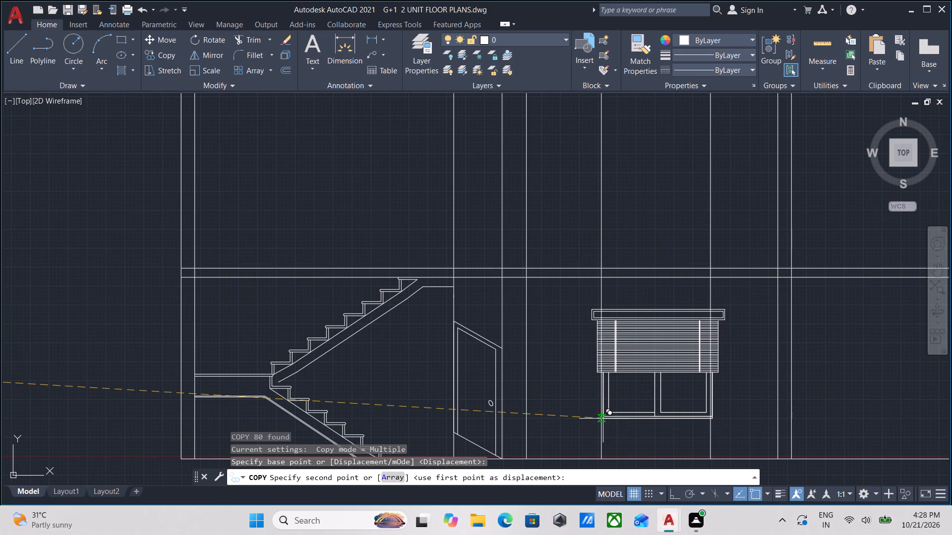
left_click(603, 419)
scroll(671, 359, "down", 2)
key("Escape")
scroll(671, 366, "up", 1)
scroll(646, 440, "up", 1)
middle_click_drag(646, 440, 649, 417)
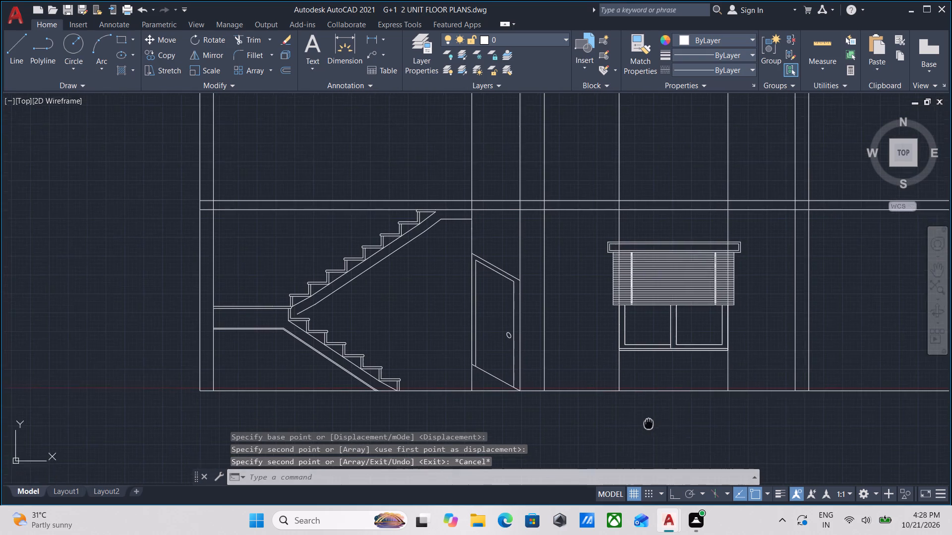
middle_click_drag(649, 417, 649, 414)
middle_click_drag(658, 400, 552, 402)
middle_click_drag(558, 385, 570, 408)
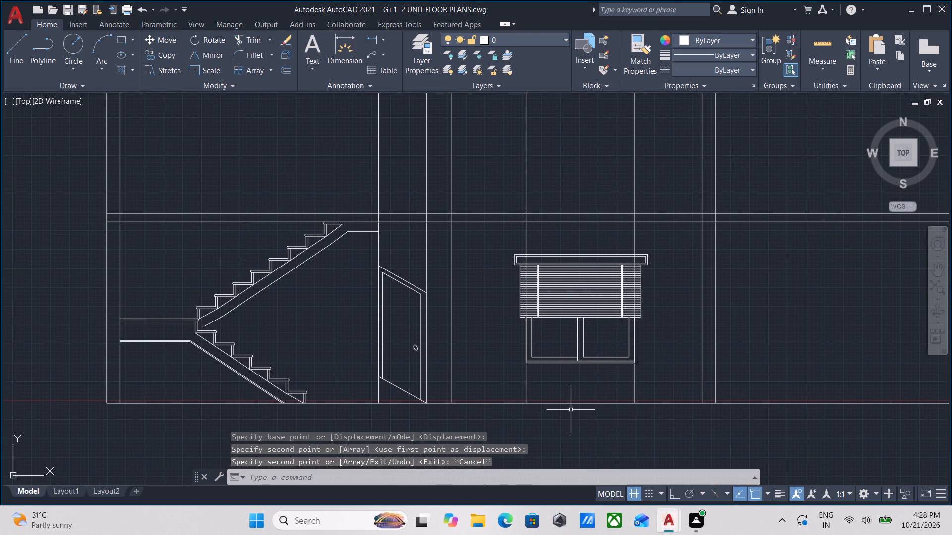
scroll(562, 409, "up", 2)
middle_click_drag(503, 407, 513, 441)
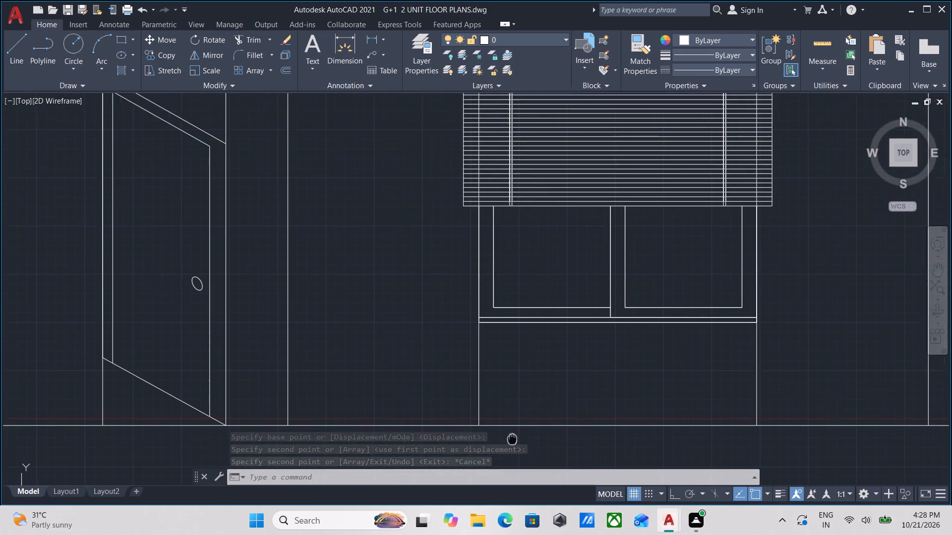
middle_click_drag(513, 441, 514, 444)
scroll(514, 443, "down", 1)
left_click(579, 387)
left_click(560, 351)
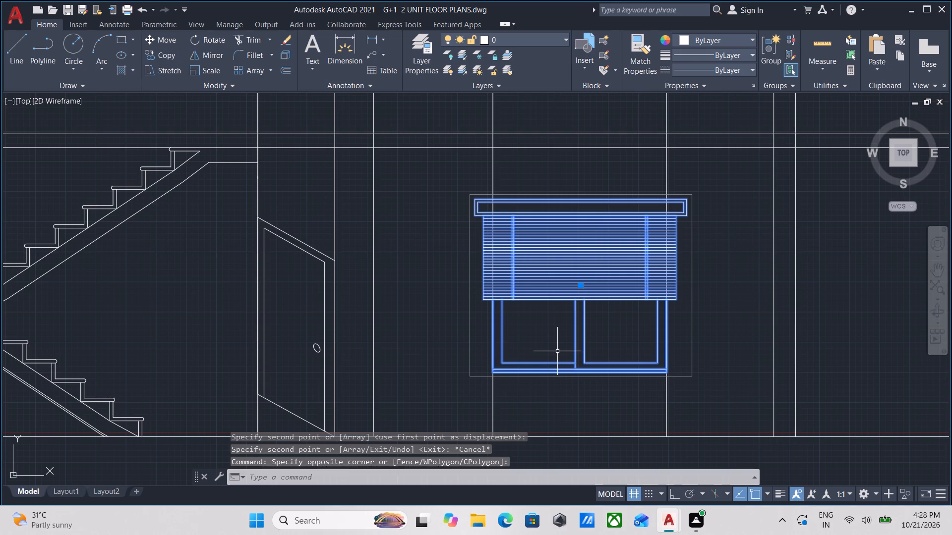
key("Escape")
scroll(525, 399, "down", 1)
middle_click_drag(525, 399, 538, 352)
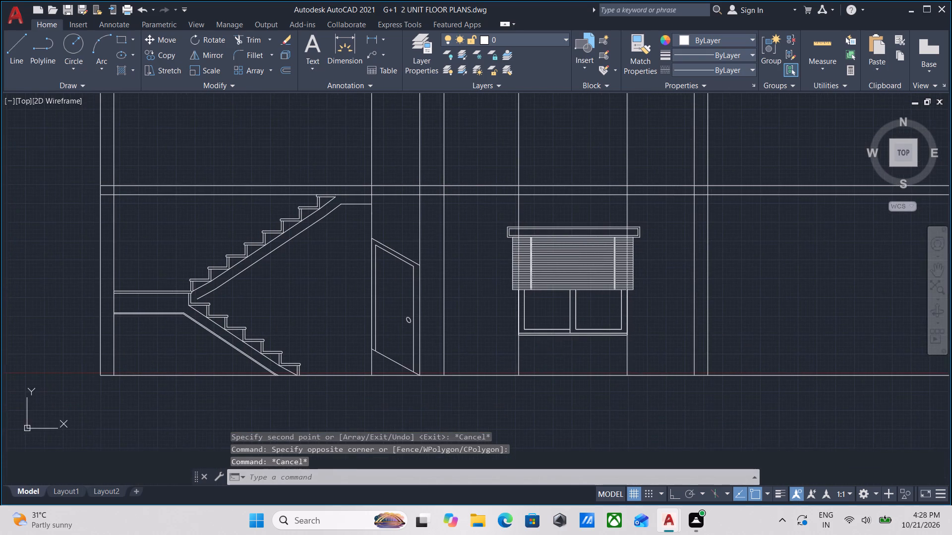
Draw a horizontal sill line about 6' long, 3' above the ground line, between the two window projection lines in Section AA.
key("l")
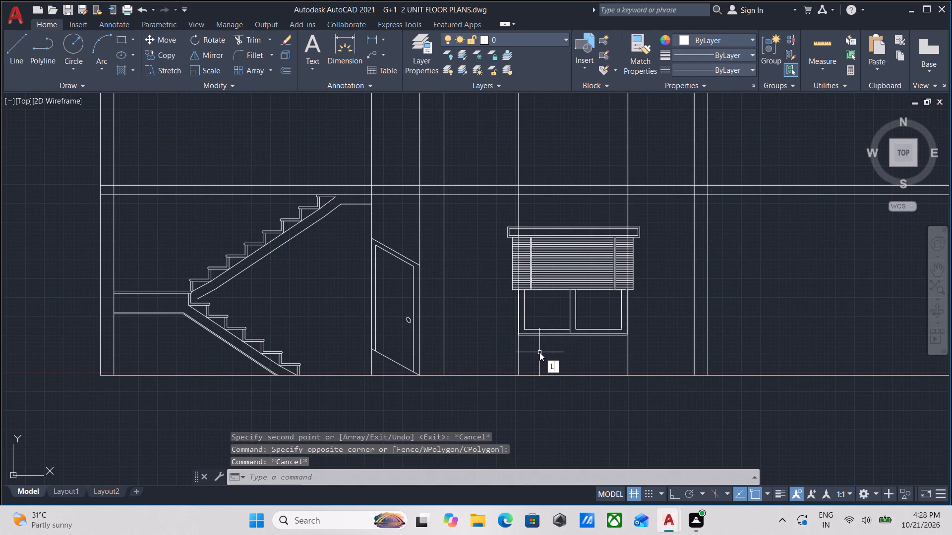
key("Return")
type("TK")
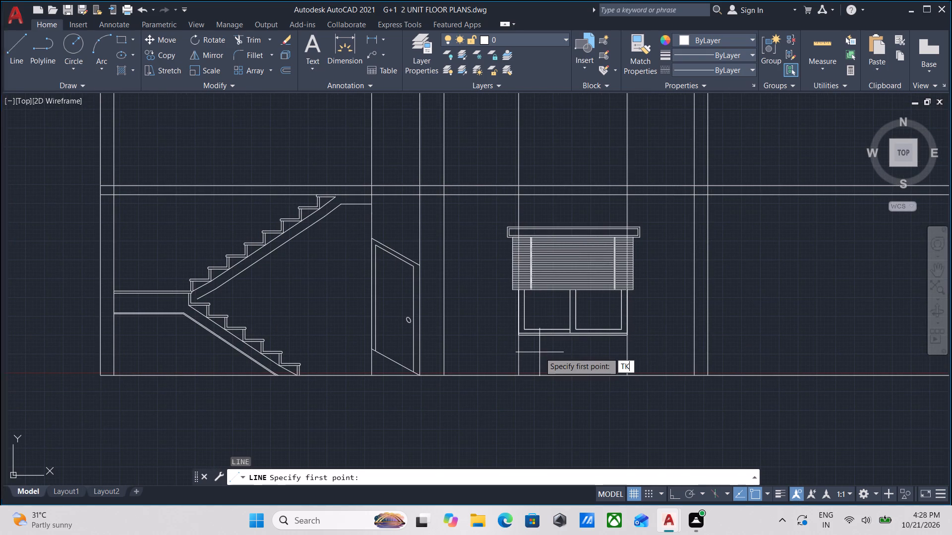
key("Return")
scroll(495, 374, "up", 2)
left_click(554, 378)
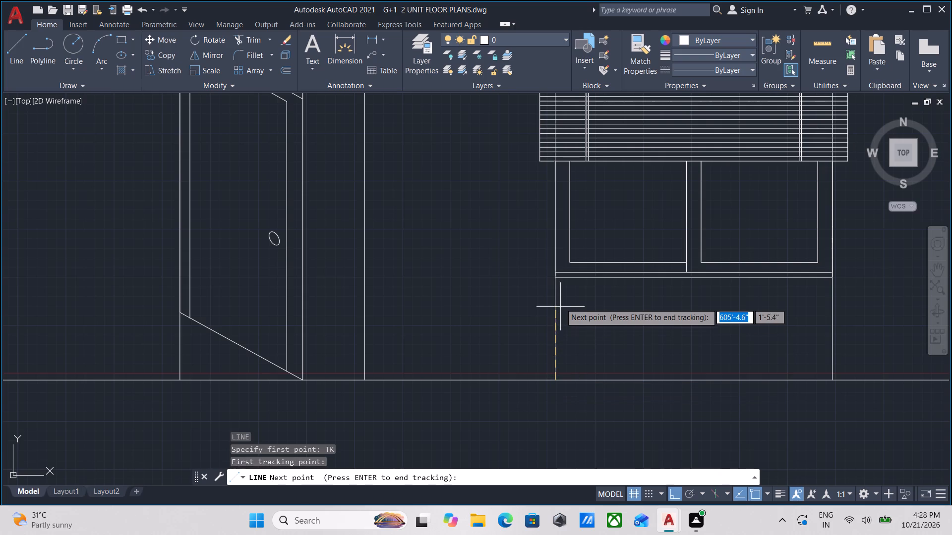
type("3'")
key("Return")
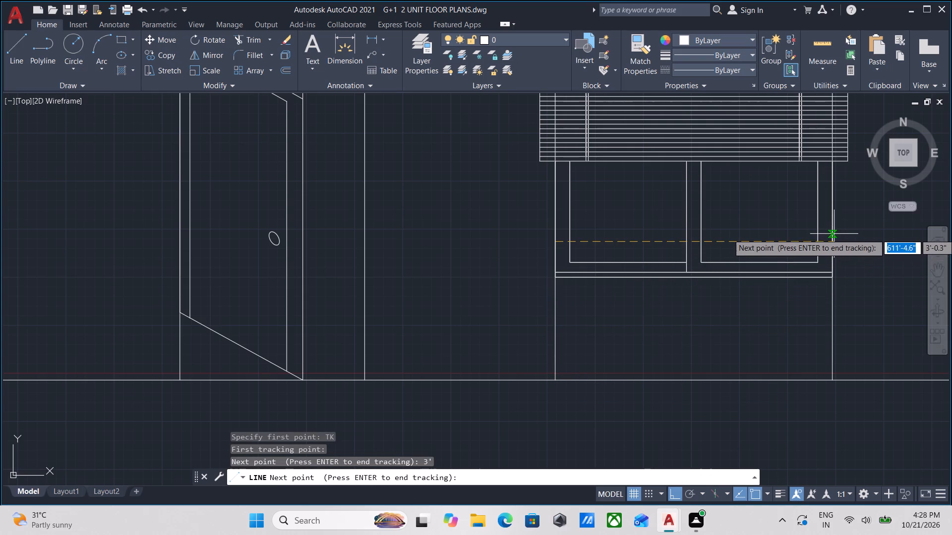
left_click(833, 239)
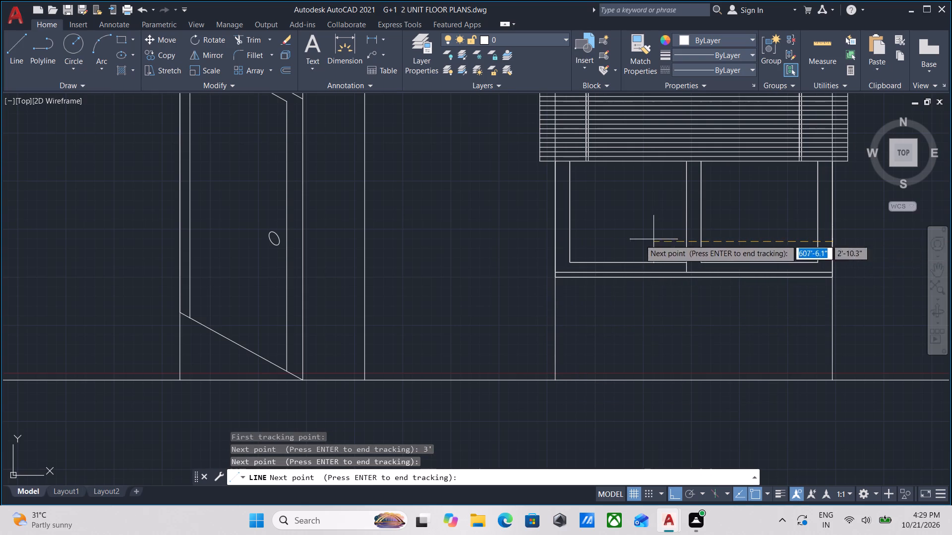
key("Return")
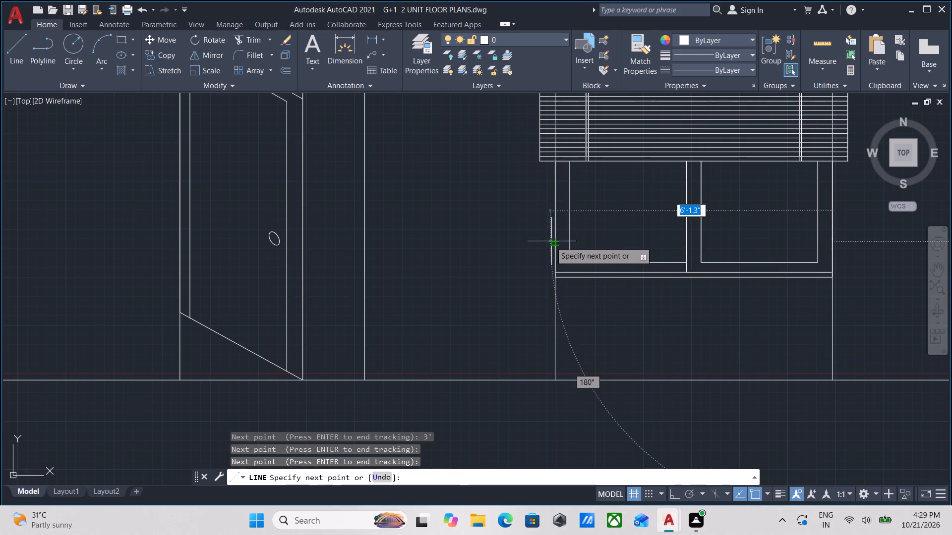
left_click(556, 240)
key("Escape")
Move the copied window and shade up so the frame's lower-left corner meets the left end of the 3' sill line.
middle_click_drag(591, 303, 595, 328)
left_click(631, 348)
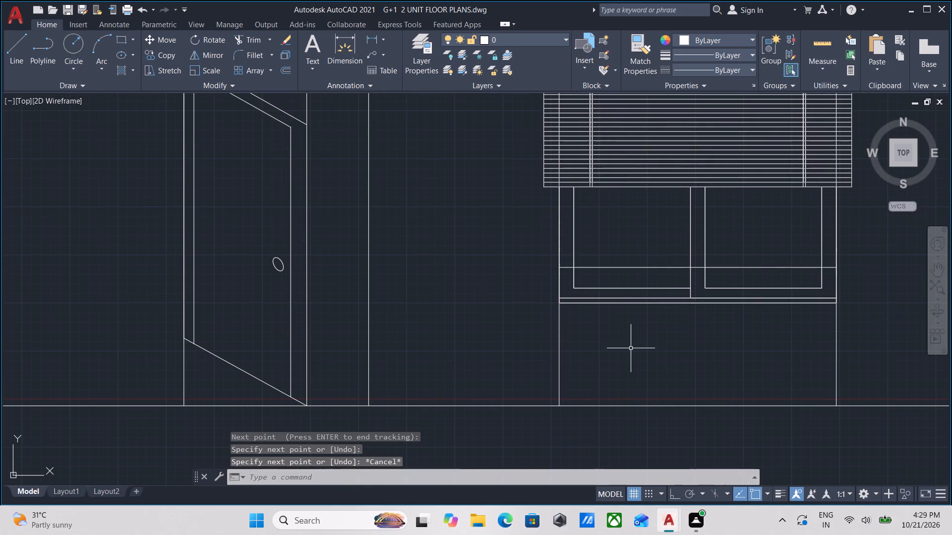
left_click(604, 282)
middle_click_drag(605, 308, 605, 331)
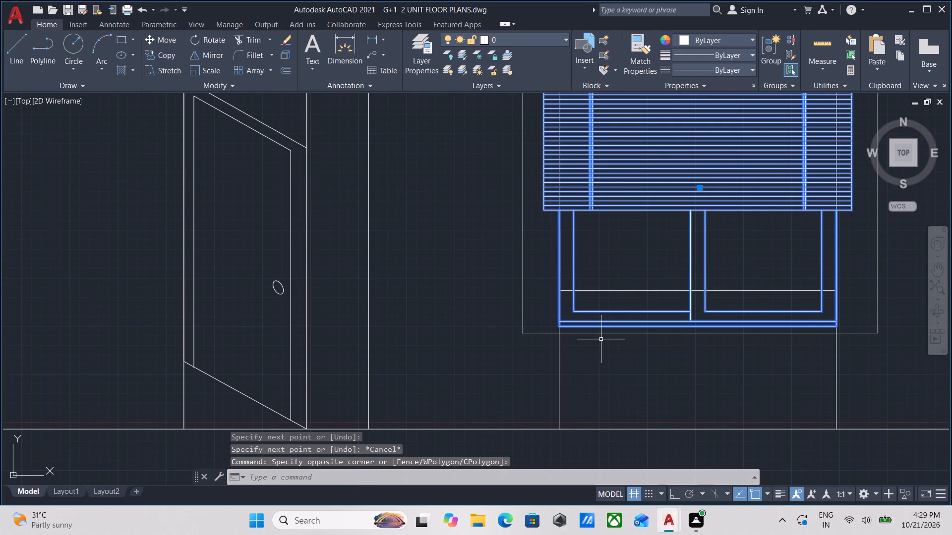
key("m")
key("Return")
scroll(568, 340, "up", 1)
left_click(555, 321)
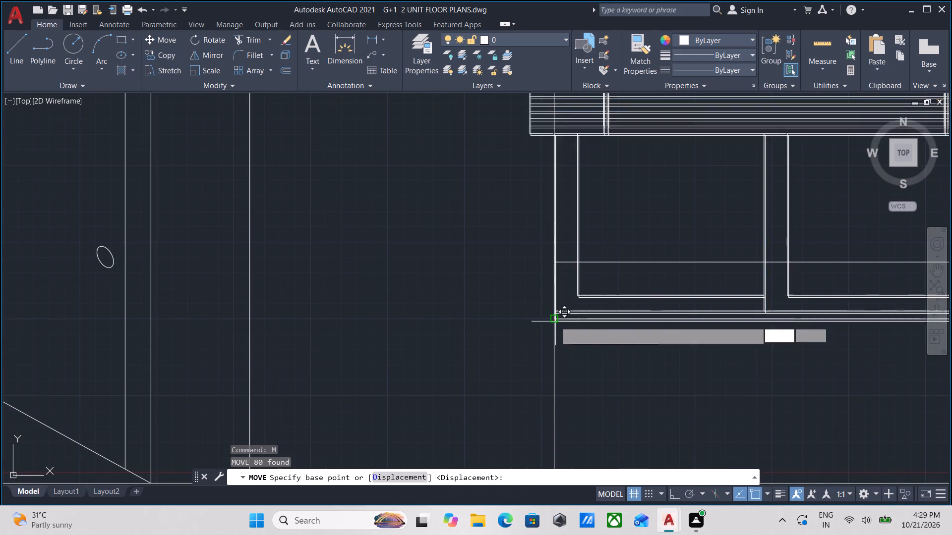
left_click(553, 258)
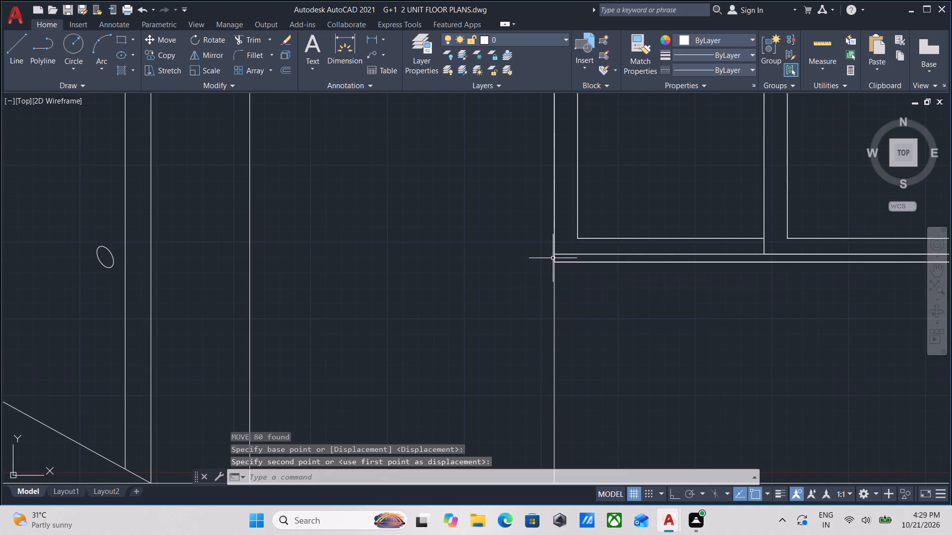
scroll(553, 259, "down", 5)
key("Escape")
scroll(602, 241, "up", 2)
middle_click_drag(604, 233, 614, 278)
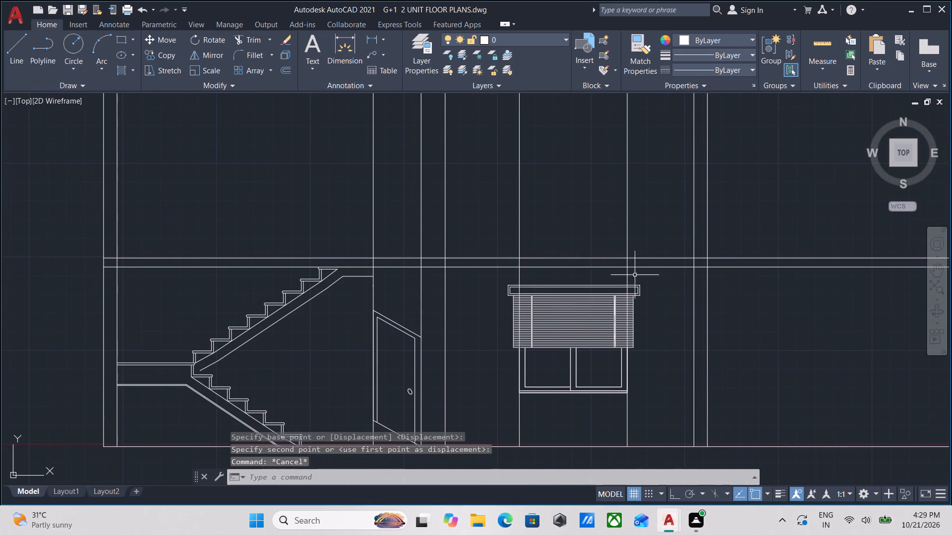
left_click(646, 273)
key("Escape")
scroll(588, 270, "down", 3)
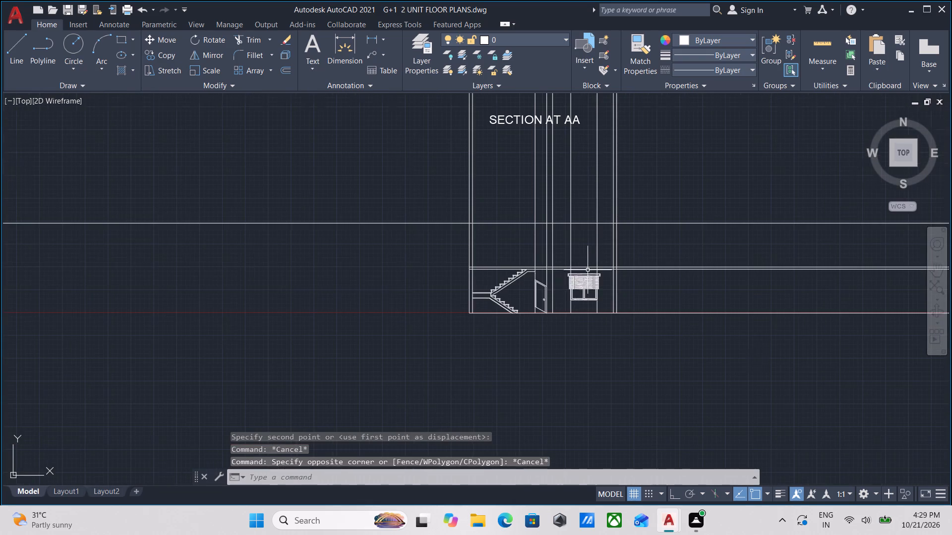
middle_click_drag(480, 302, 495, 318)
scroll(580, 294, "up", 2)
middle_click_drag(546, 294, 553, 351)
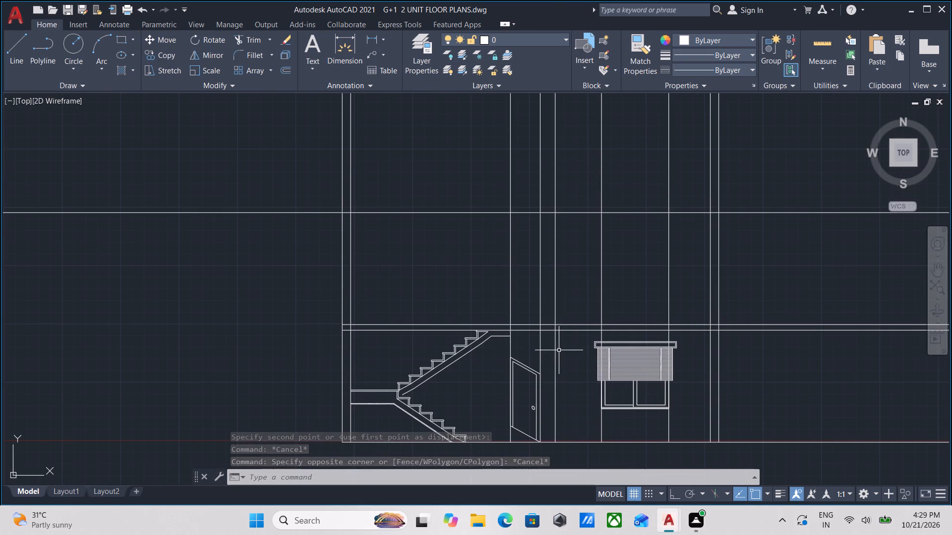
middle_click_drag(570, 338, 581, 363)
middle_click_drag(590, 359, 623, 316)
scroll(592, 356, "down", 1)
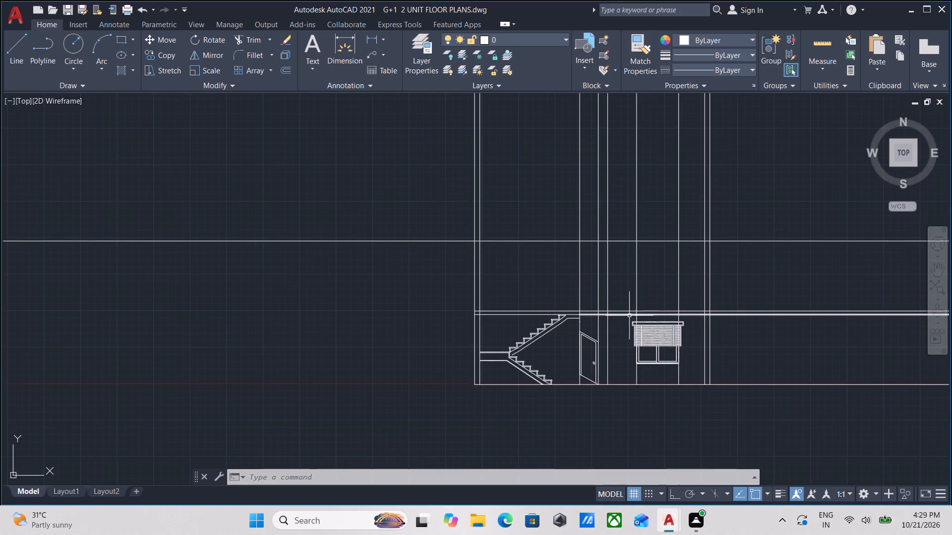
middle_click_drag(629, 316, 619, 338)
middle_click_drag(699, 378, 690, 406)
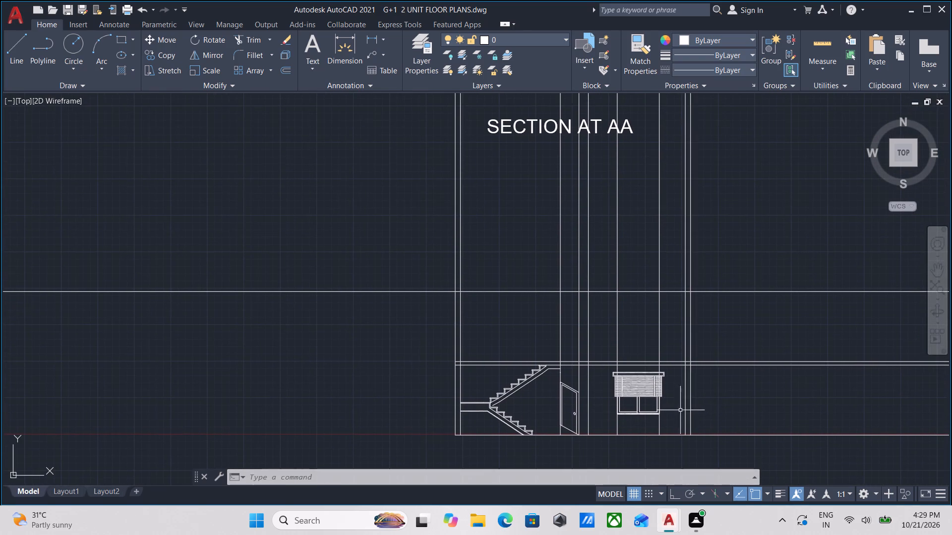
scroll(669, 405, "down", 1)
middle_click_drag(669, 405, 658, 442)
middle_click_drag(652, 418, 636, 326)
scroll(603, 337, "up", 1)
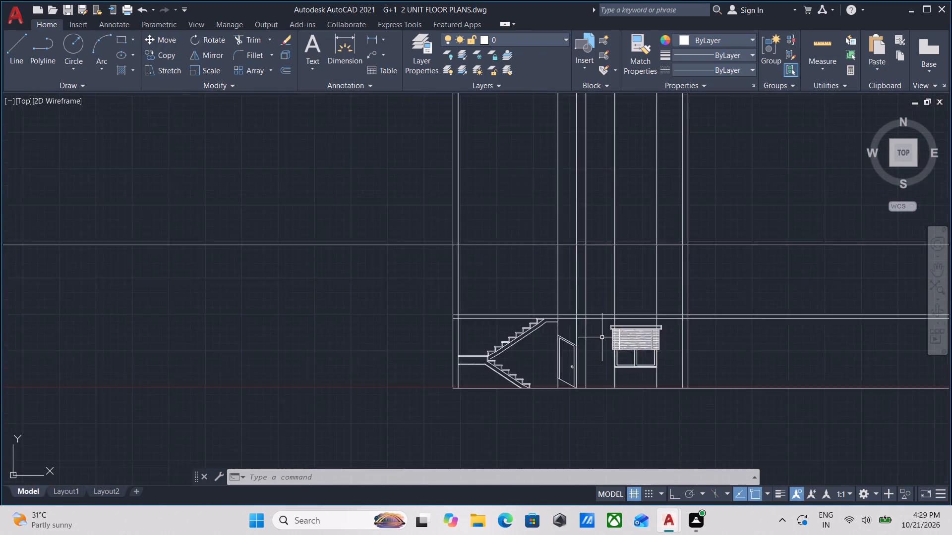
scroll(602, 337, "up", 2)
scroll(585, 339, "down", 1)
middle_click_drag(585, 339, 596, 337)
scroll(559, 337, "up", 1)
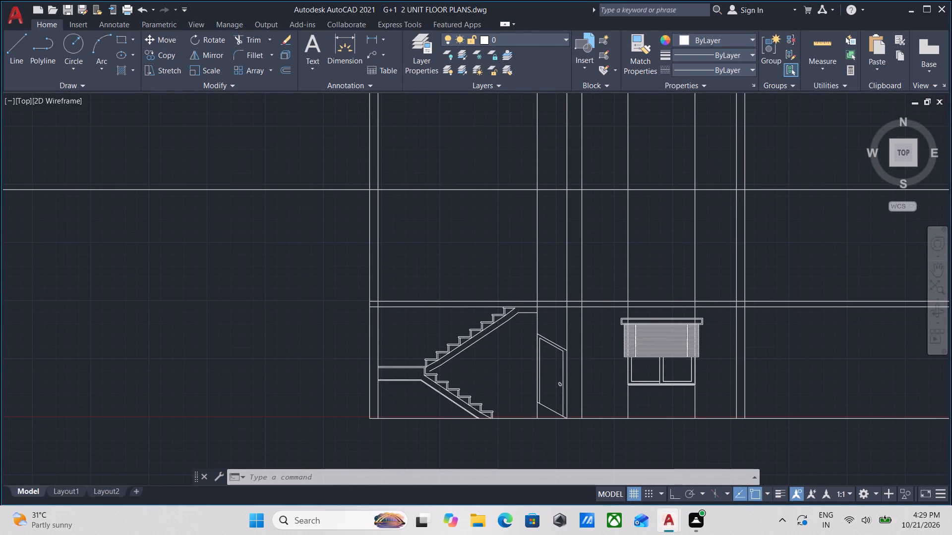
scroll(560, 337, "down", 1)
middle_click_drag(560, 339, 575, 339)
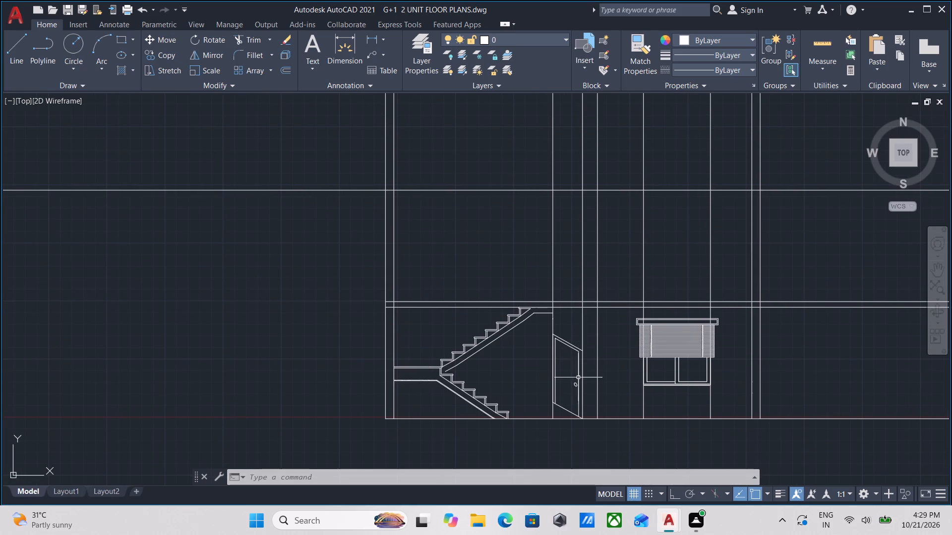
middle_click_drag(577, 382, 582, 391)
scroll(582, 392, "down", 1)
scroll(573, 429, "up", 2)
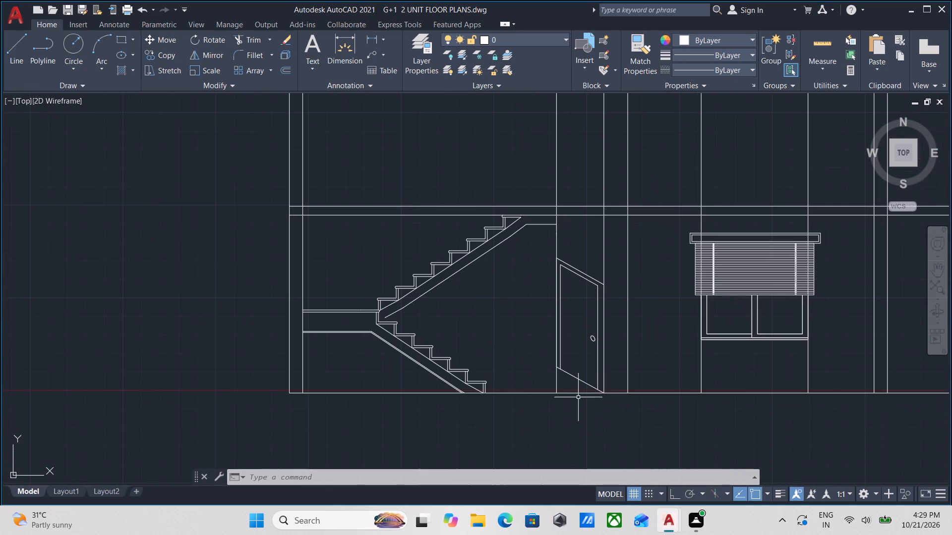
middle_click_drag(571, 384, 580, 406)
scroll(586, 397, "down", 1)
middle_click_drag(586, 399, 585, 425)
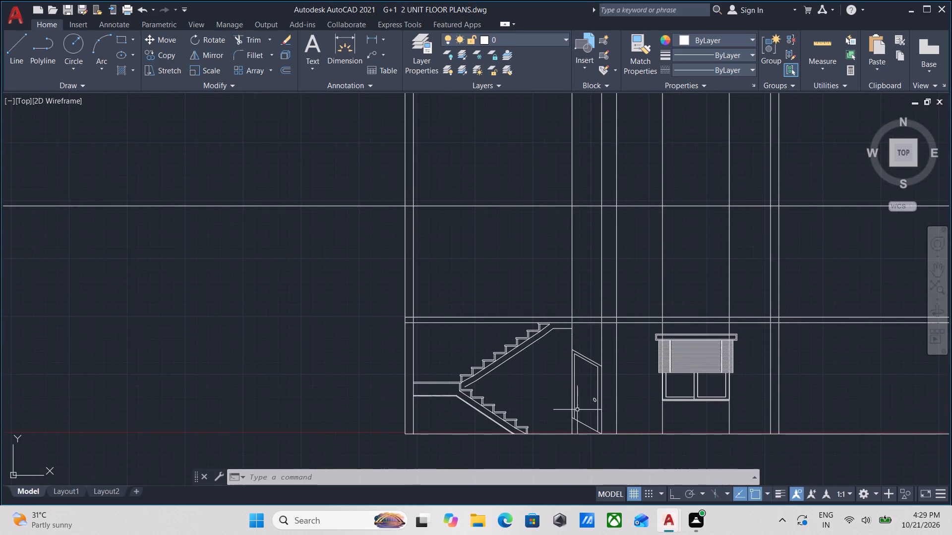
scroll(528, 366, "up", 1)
Offset the top line of the first-floor slab in Section AA 3' upward as the upper-floor sill line.
middle_click_drag(528, 366, 312, 377)
scroll(312, 377, "down", 1)
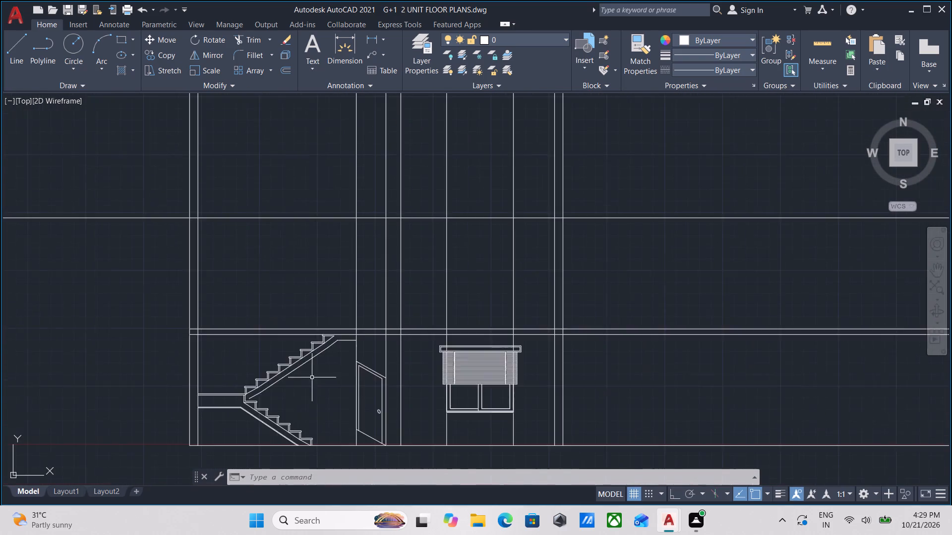
scroll(404, 361, "down", 1)
middle_click_drag(404, 361, 416, 380)
scroll(490, 421, "up", 1)
middle_click_drag(448, 400, 464, 427)
scroll(627, 353, "up", 2)
left_click(600, 355)
left_click(586, 338)
scroll(586, 338, "down", 1)
middle_click_drag(586, 338, 658, 339)
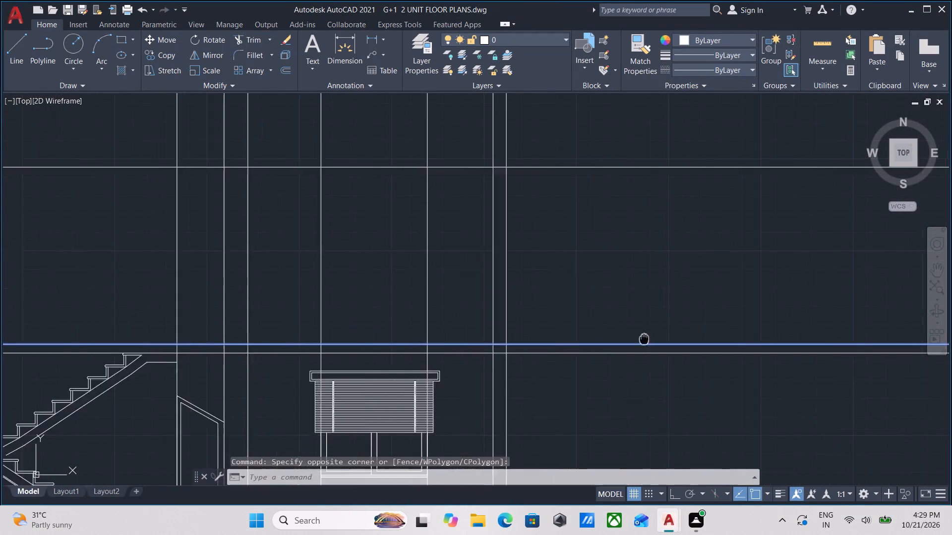
middle_click_drag(658, 339, 661, 339)
scroll(651, 325, "down", 1)
middle_click_drag(651, 325, 688, 315)
key("o")
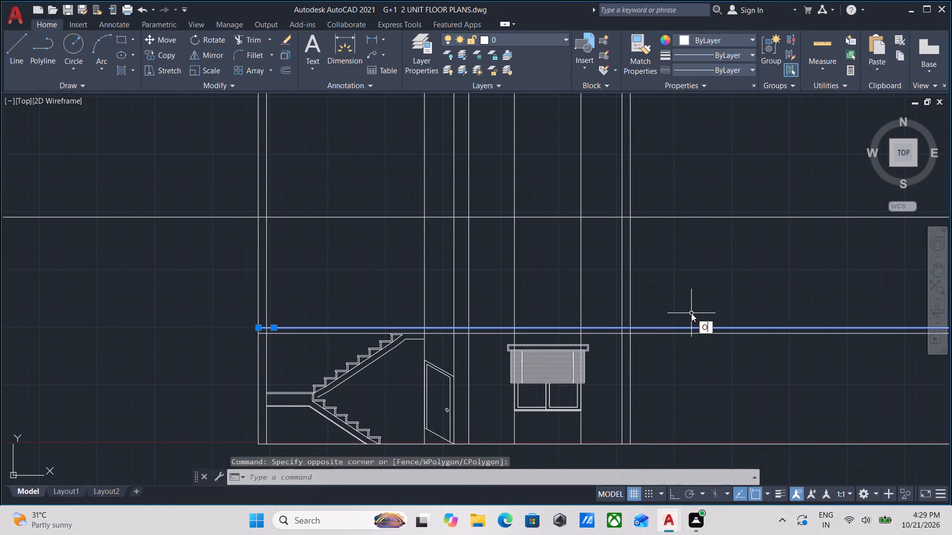
key("Return")
scroll(677, 324, "up", 2)
left_click(677, 333)
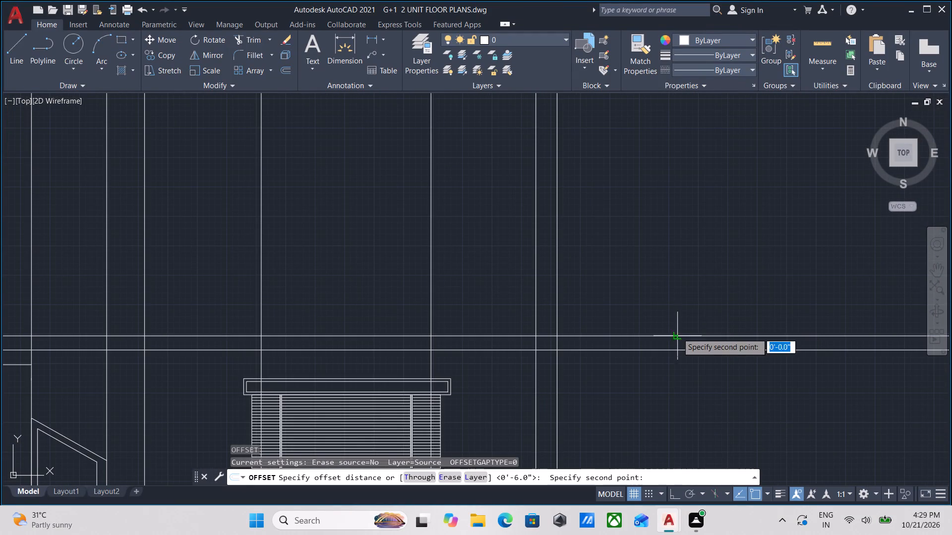
left_click(671, 280)
type("3'")
key("Return")
scroll(676, 275, "down", 2)
middle_click_drag(628, 299, 693, 260)
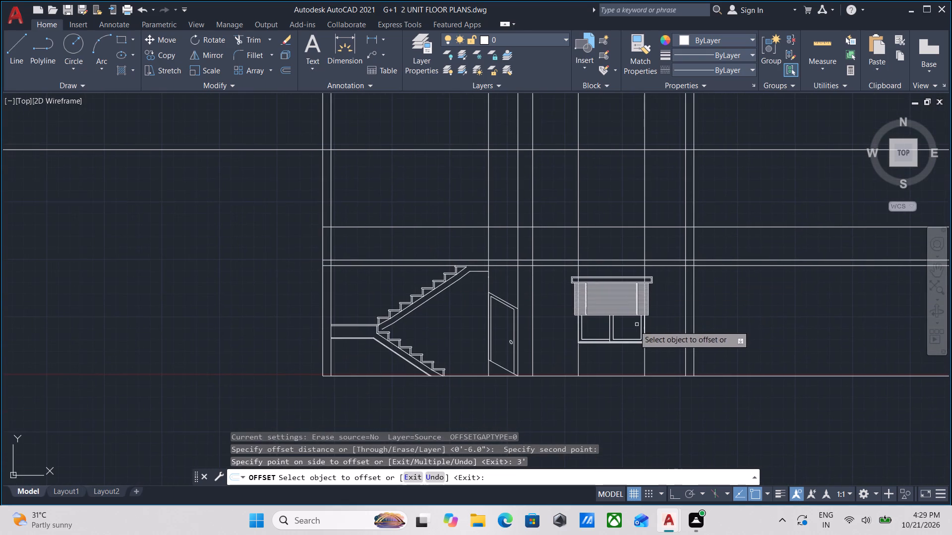
scroll(631, 327, "up", 1)
key("Escape")
Copy the ground-floor window with its shade from its lower-left corner to where the 3' upper sill line meets the left window projection line.
left_click(616, 374)
left_click(584, 315)
middle_click_drag(584, 315, 618, 300)
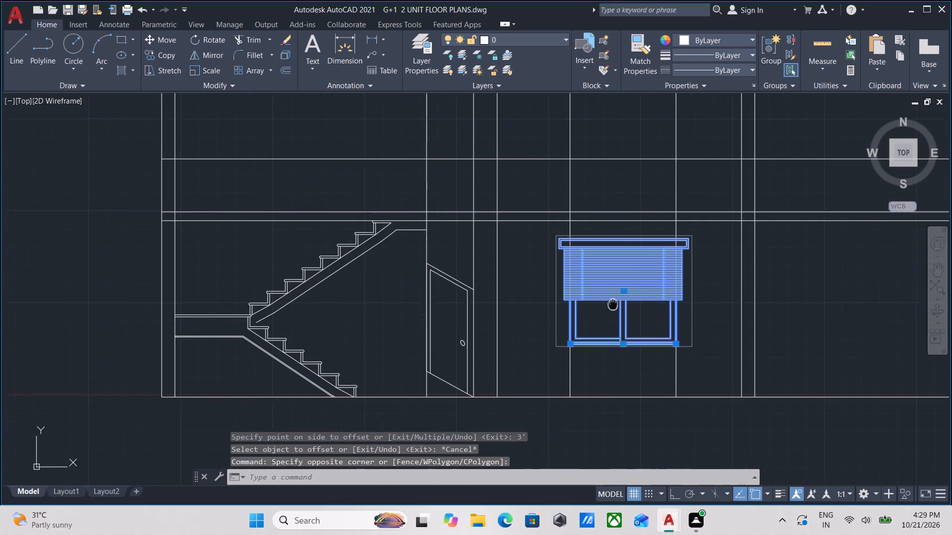
middle_click_drag(618, 300, 624, 295)
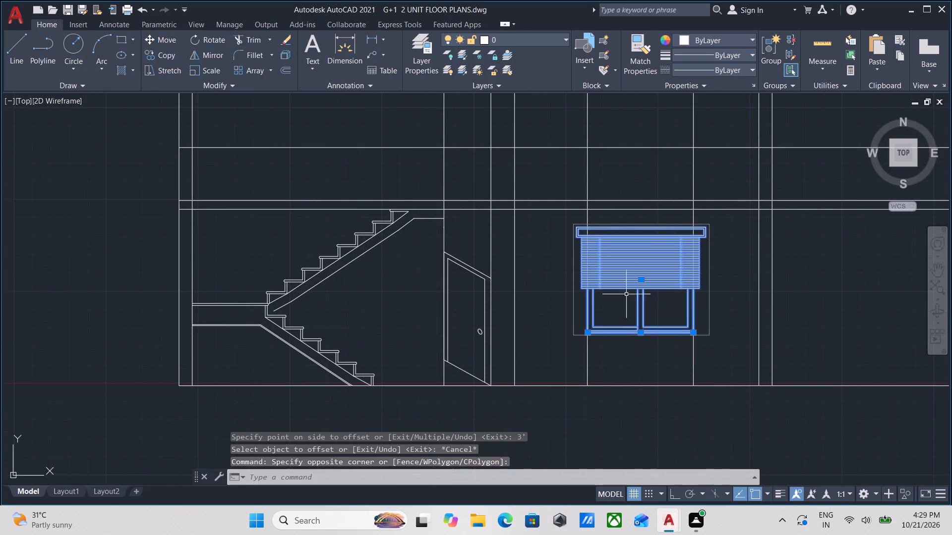
scroll(637, 306, "up", 1)
middle_click_drag(637, 306, 649, 325)
key("c")
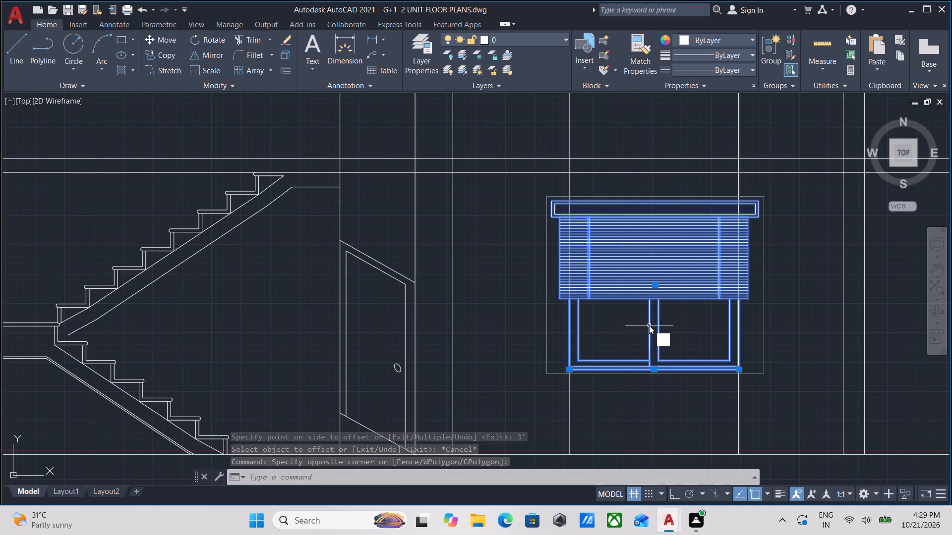
key("o")
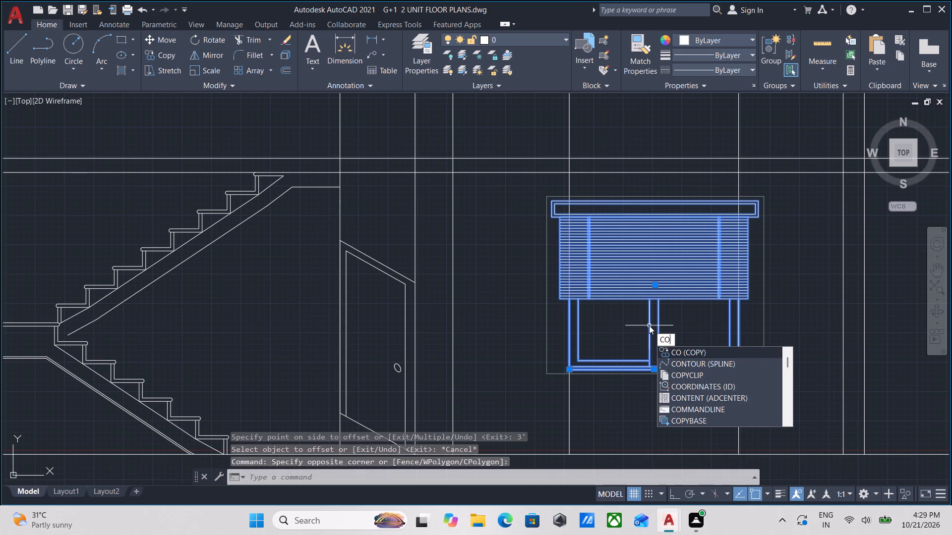
key("Return")
scroll(616, 355, "up", 2)
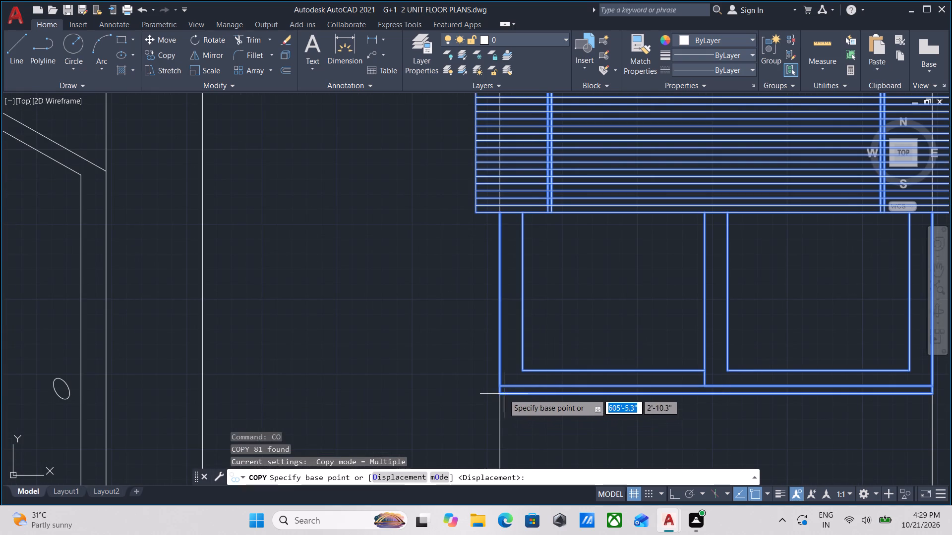
left_click(501, 394)
scroll(516, 233, "down", 1)
middle_click_drag(516, 234, 531, 450)
scroll(532, 361, "down", 2)
middle_click_drag(532, 361, 535, 454)
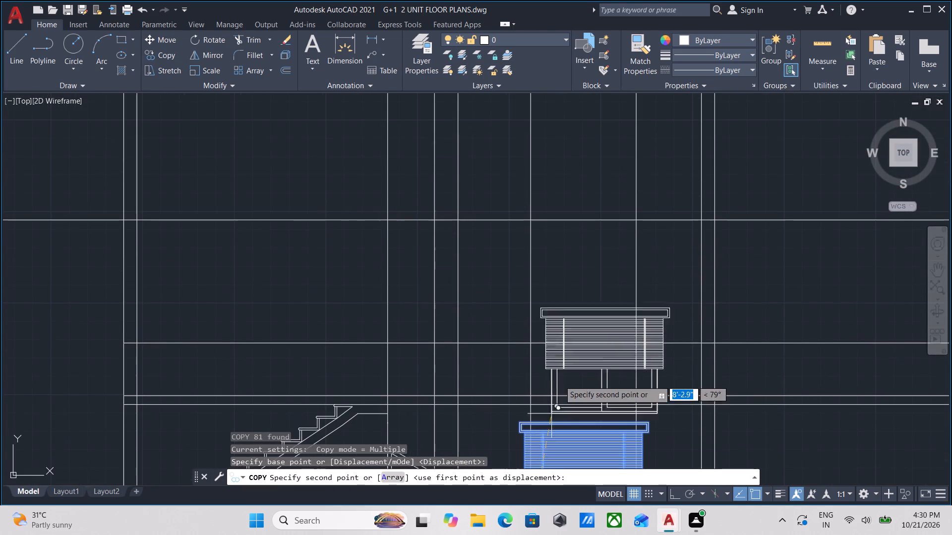
scroll(528, 338, "up", 2)
left_click(538, 350)
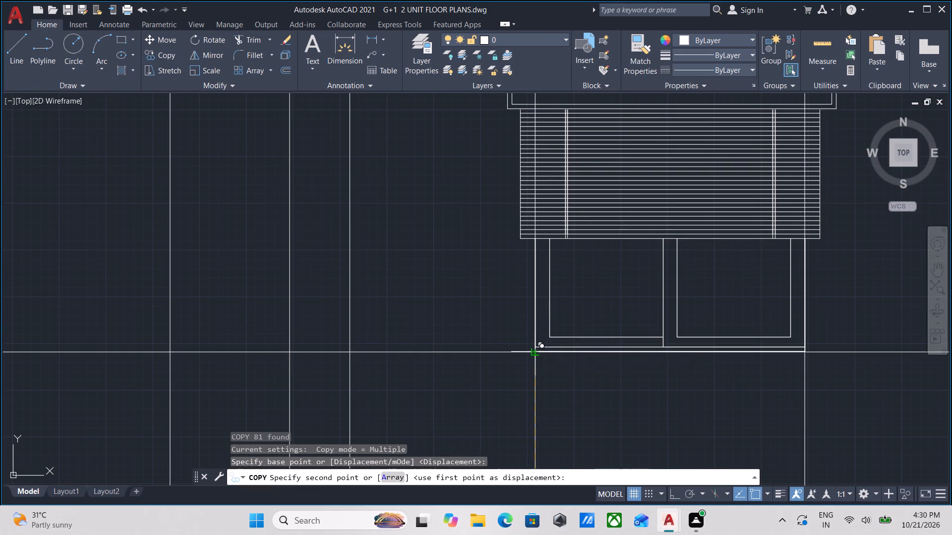
scroll(581, 301, "down", 2)
middle_click_drag(592, 314, 609, 365)
scroll(657, 321, "down", 2)
key("Escape")
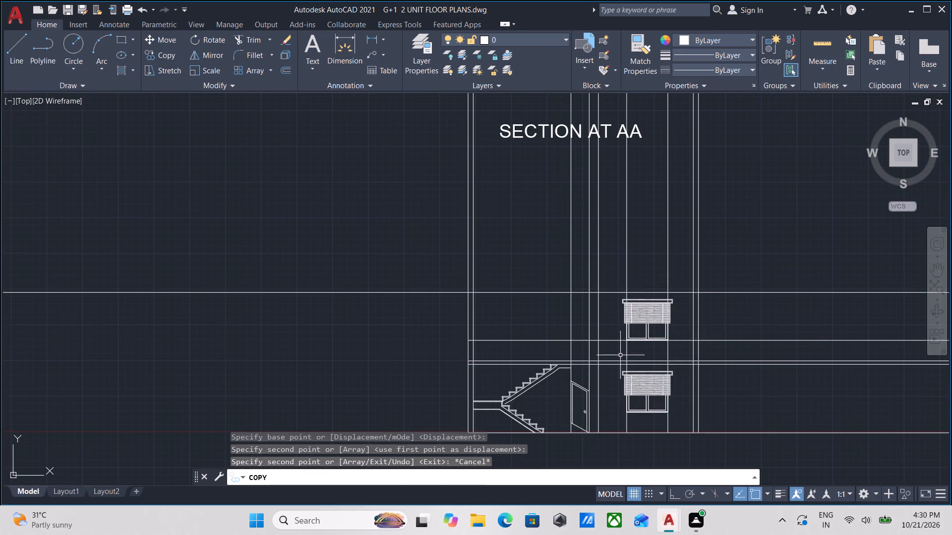
Examine the floor plan around section line AA together with the section projected below it.
scroll(552, 382, "up", 1)
middle_click_drag(543, 379, 596, 350)
middle_click_drag(601, 332, 639, 322)
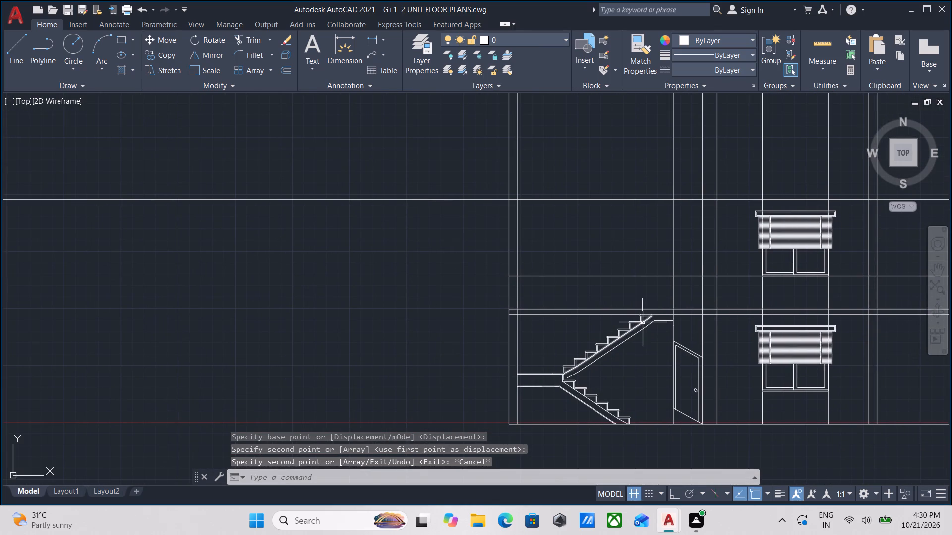
scroll(643, 322, "down", 3)
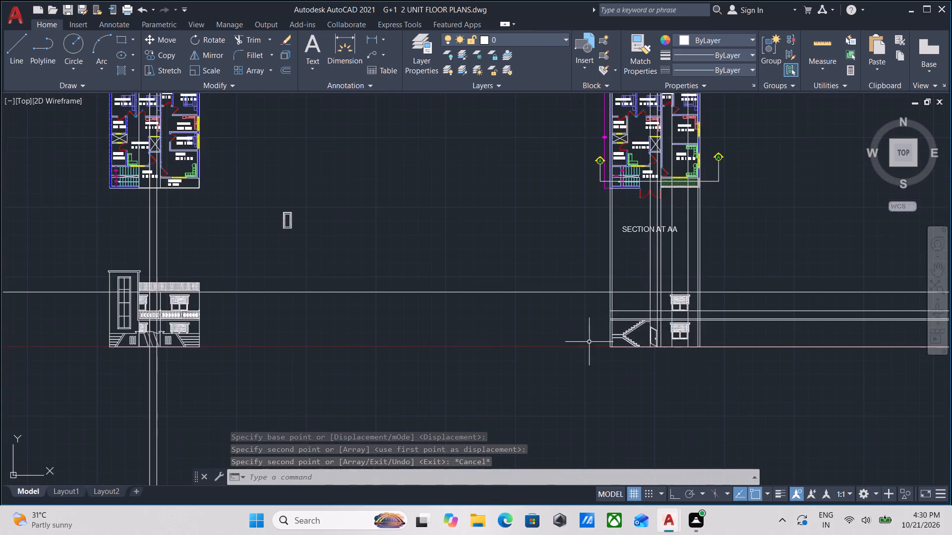
scroll(474, 344, "down", 2)
middle_click_drag(474, 373, 477, 449)
scroll(593, 379, "up", 2)
scroll(540, 388, "up", 2)
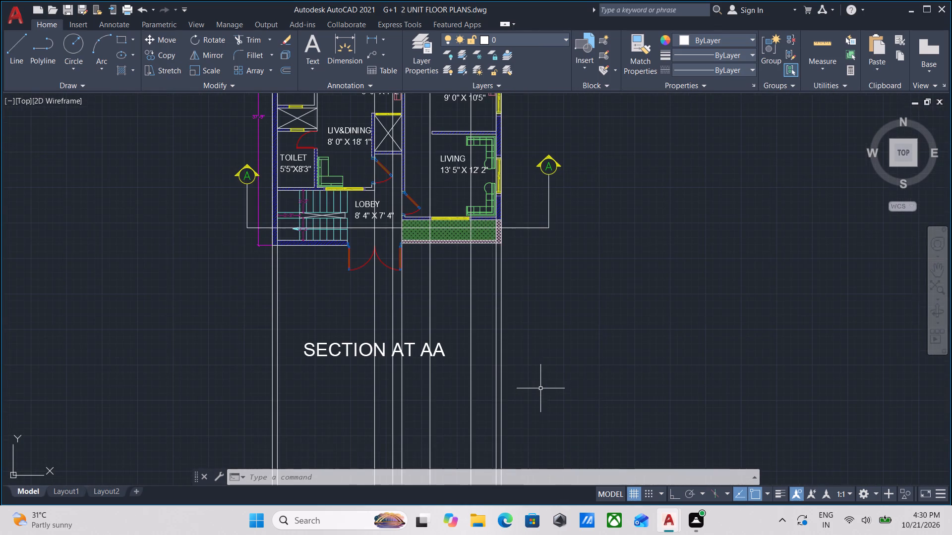
middle_click_drag(547, 385, 605, 371)
scroll(673, 342, "down", 2)
middle_click_drag(673, 342, 710, 315)
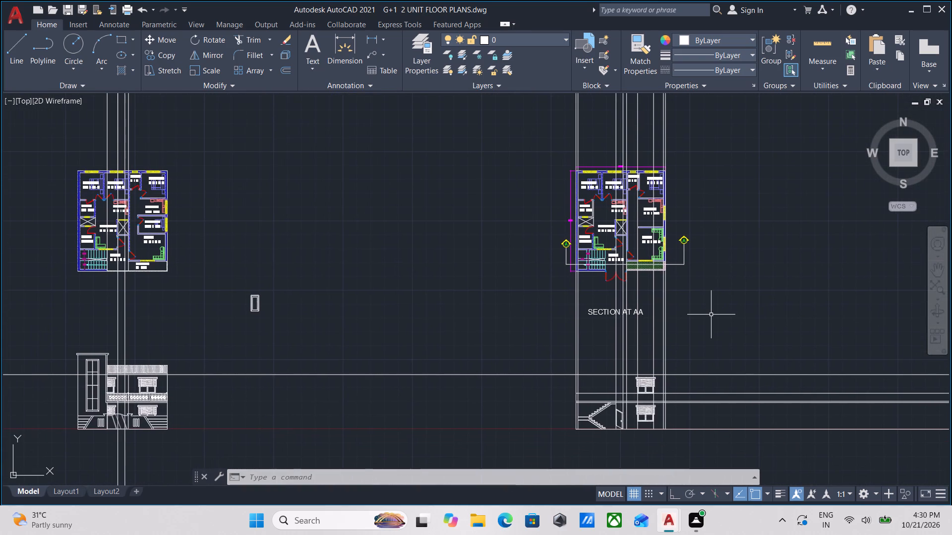
Group all parts of the ground-floor staircase in Section AA, including both flights, the landing, treads, risers and soffit lines.
scroll(681, 374, "up", 3)
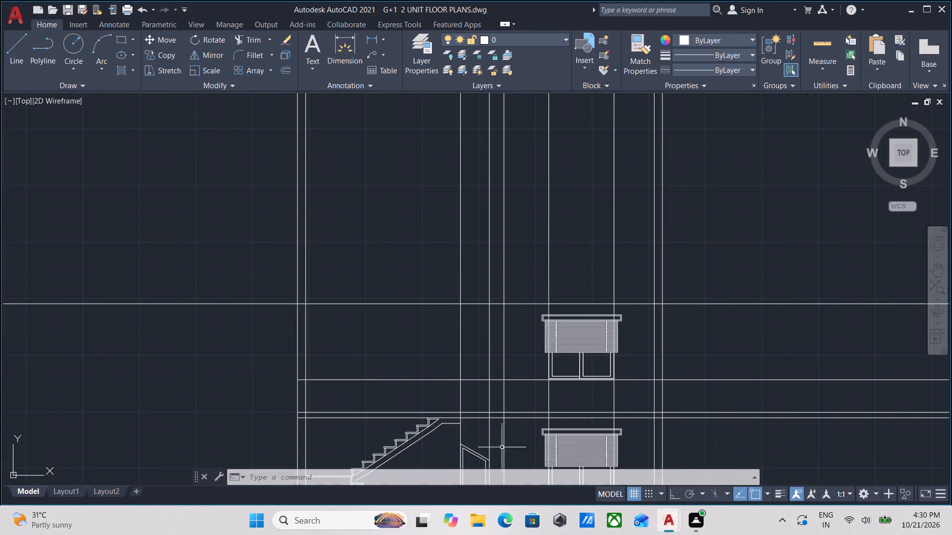
middle_click_drag(502, 437, 630, 266)
left_click(560, 345)
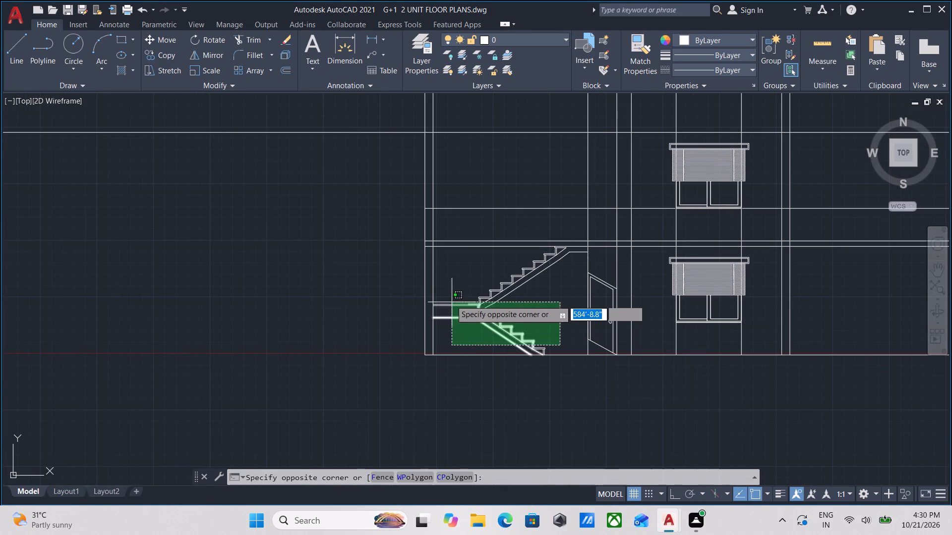
left_click(448, 268)
scroll(502, 262, "up", 2)
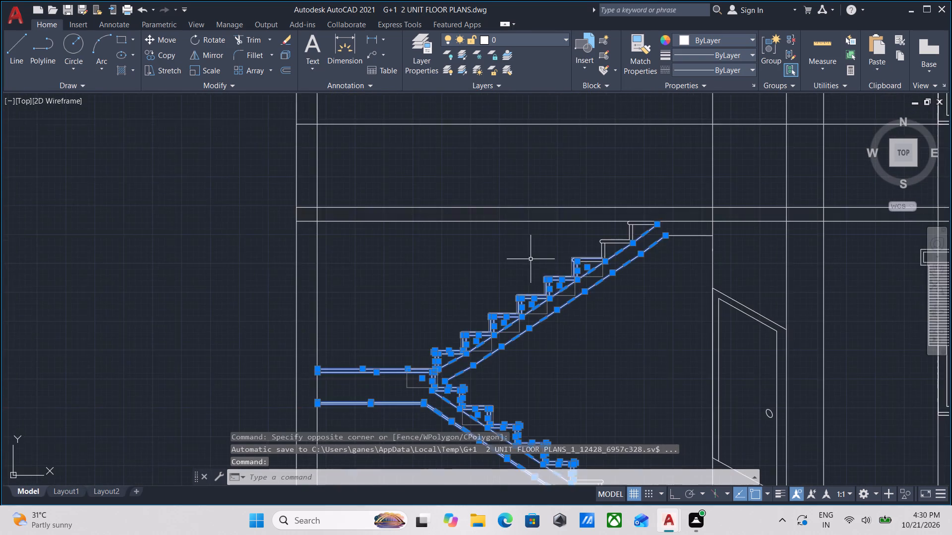
scroll(578, 264, "up", 3)
left_click(710, 210)
left_click(629, 240)
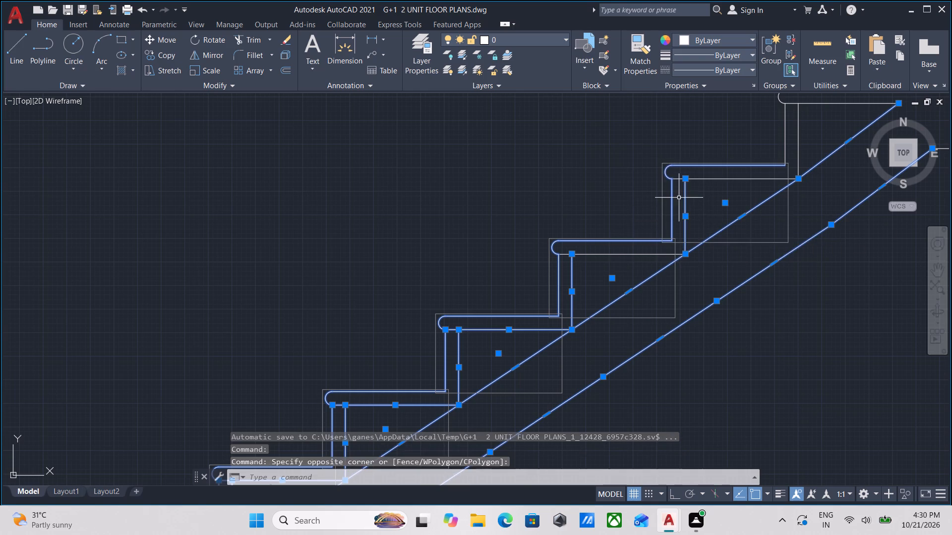
middle_click_drag(679, 199, 588, 314)
left_click_drag(720, 236, 712, 239)
left_click(620, 271)
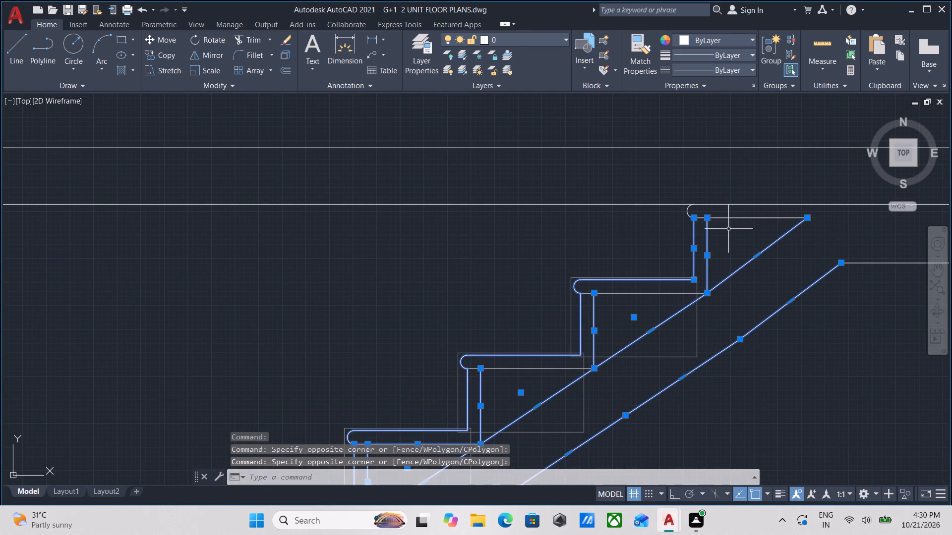
left_click(730, 230)
left_click(669, 210)
scroll(726, 221, "up", 2)
middle_click_drag(756, 214, 747, 217)
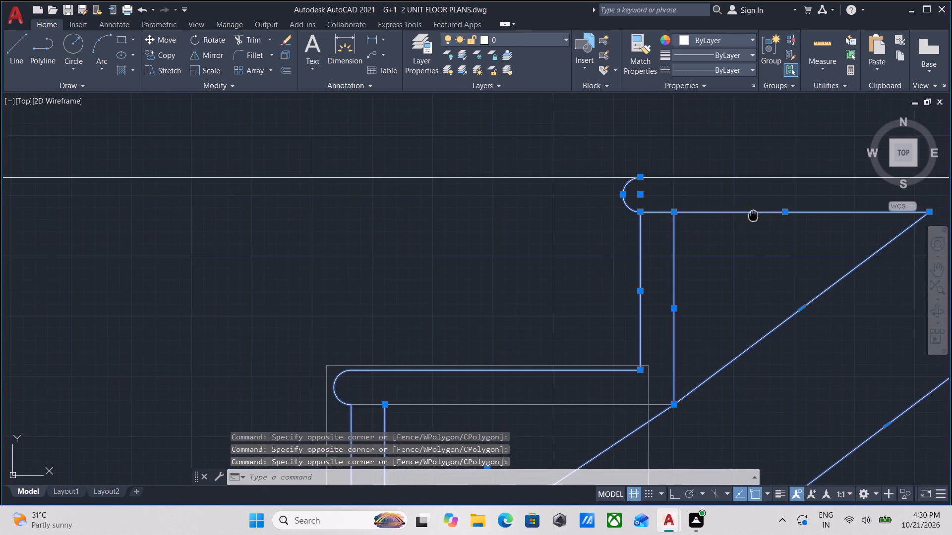
middle_click_drag(747, 217, 661, 231)
left_click(532, 141)
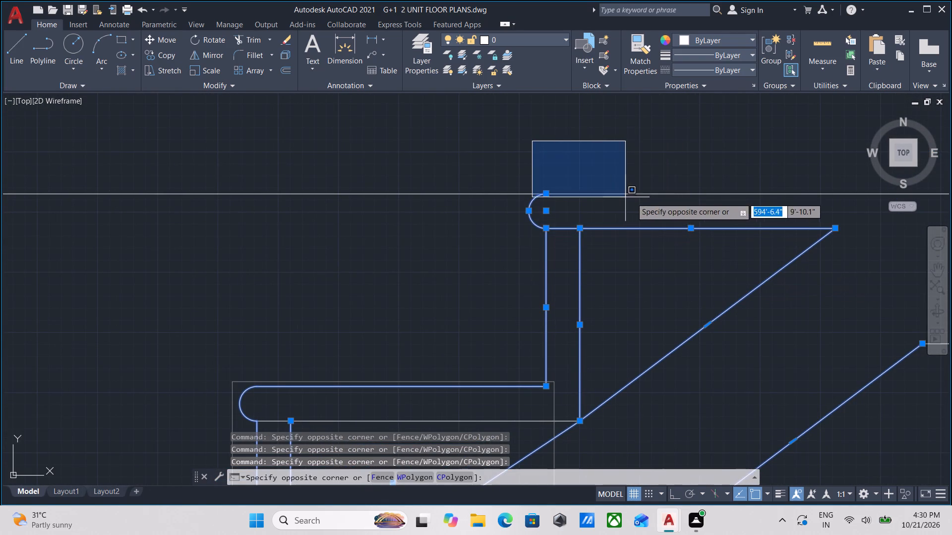
left_click(561, 155)
left_click(632, 203)
left_click(593, 170)
scroll(588, 175, "down", 2)
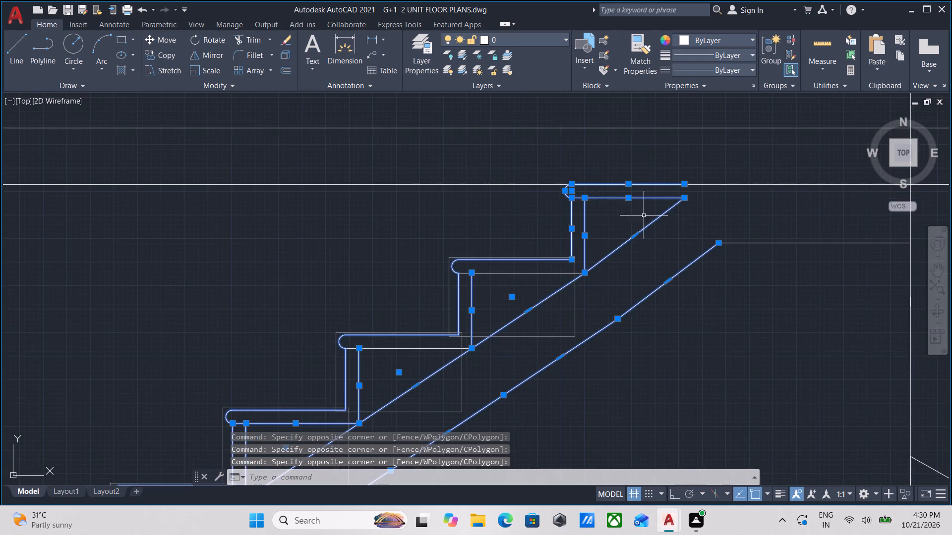
scroll(670, 231, "down", 1)
middle_click(676, 235)
left_click_drag(763, 265, 748, 232)
left_click(718, 225)
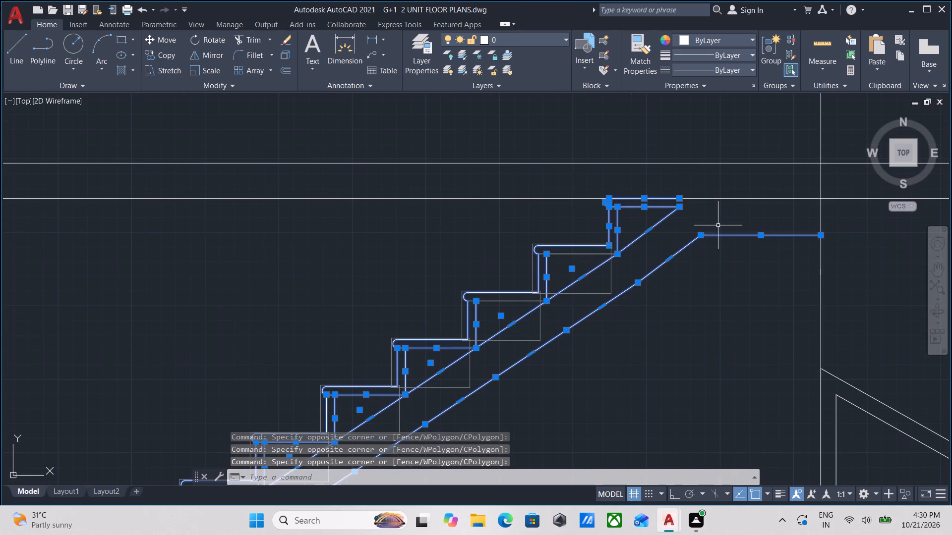
scroll(718, 225, "down", 2)
middle_click_drag(718, 225, 748, 159)
middle_click_drag(680, 252, 726, 168)
scroll(714, 326, "up", 2)
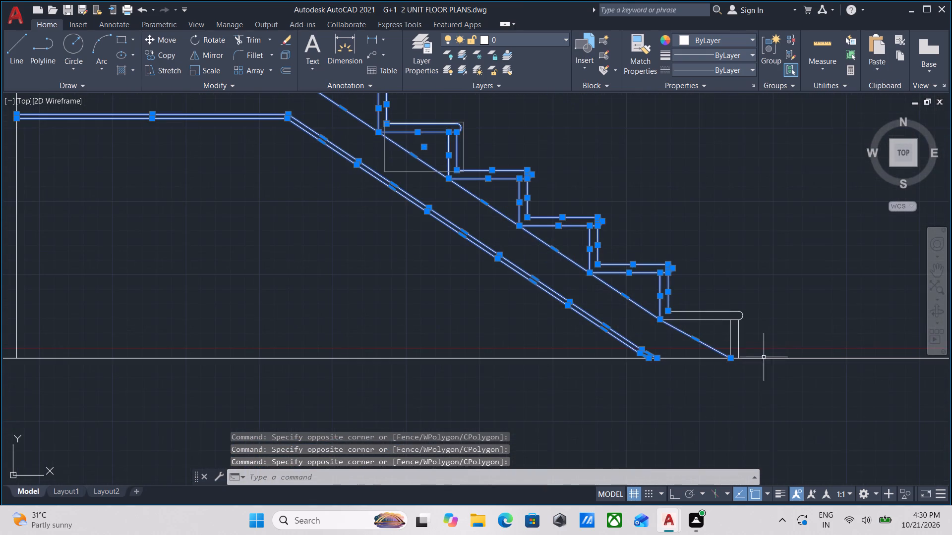
left_click(774, 347)
left_click(604, 253)
scroll(600, 253, "down", 1)
middle_click_drag(600, 254, 848, 351)
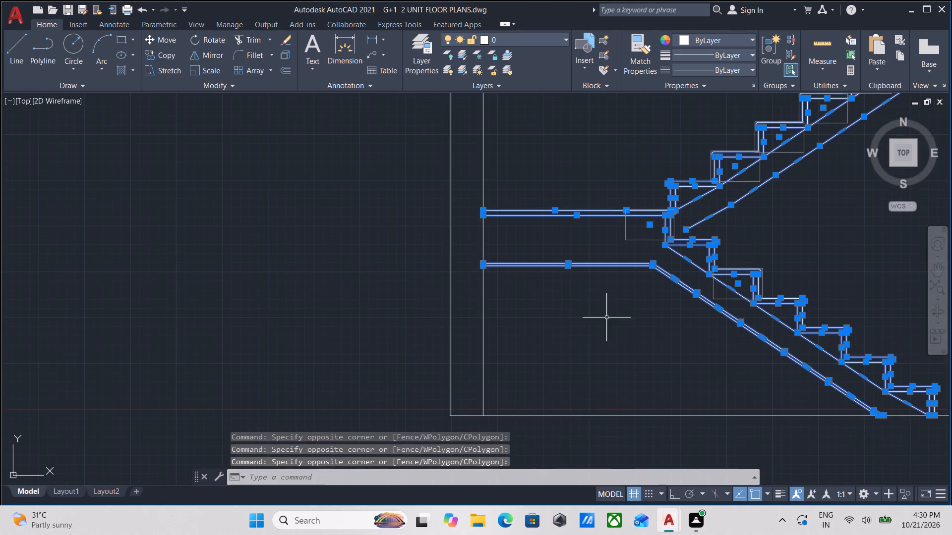
middle_click_drag(580, 311, 594, 341)
scroll(589, 334, "down", 2)
scroll(746, 302, "up", 1)
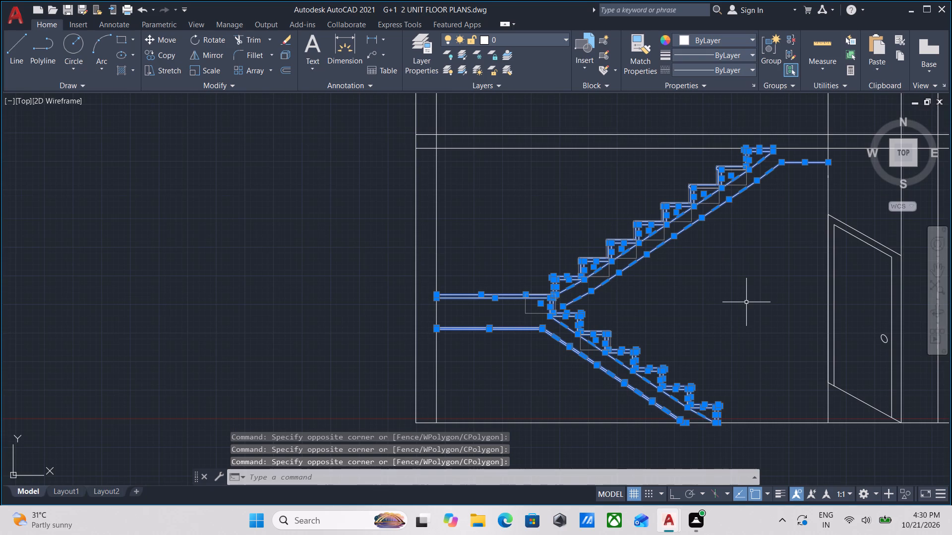
key("g")
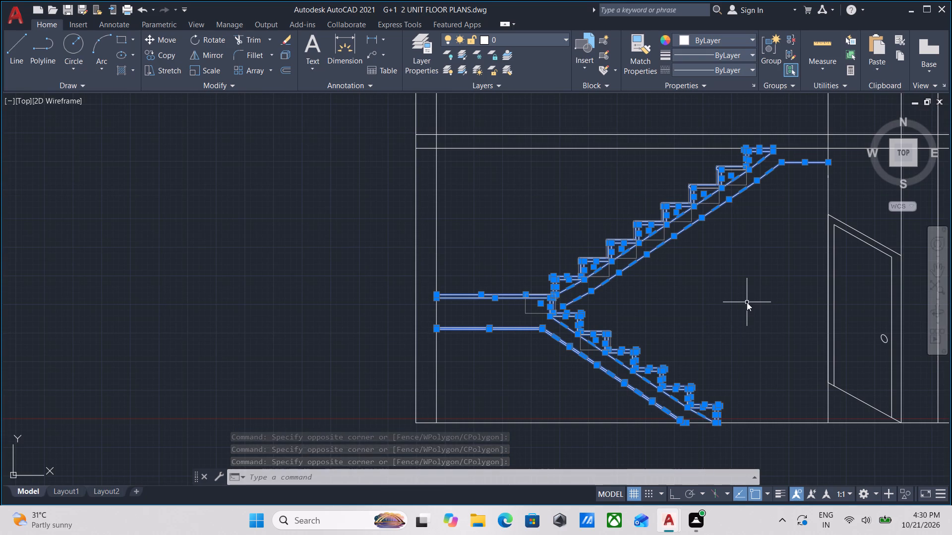
key("Return")
Copy the grouped staircase 10'-6" straight up, from its lower soffit end on the ground line to the first-floor slab's top line.
left_click(643, 337)
left_click(581, 266)
scroll(607, 313, "up", 1)
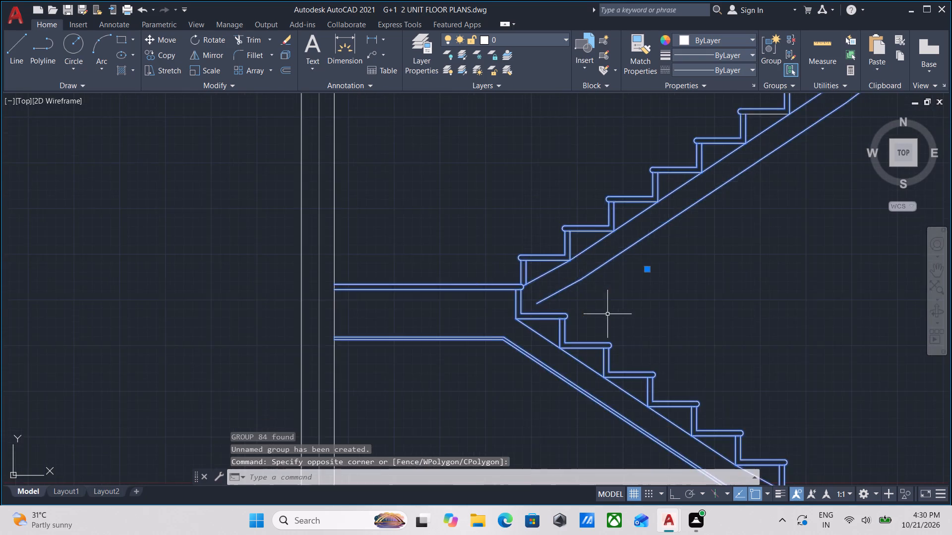
middle_click_drag(607, 314, 624, 273)
middle_click_drag(647, 323, 654, 299)
scroll(677, 302, "down", 1)
middle_click_drag(678, 307, 662, 331)
middle_click_drag(711, 379, 708, 401)
scroll(735, 366, "down", 1)
middle_click_drag(735, 366, 695, 407)
middle_click_drag(707, 396, 705, 382)
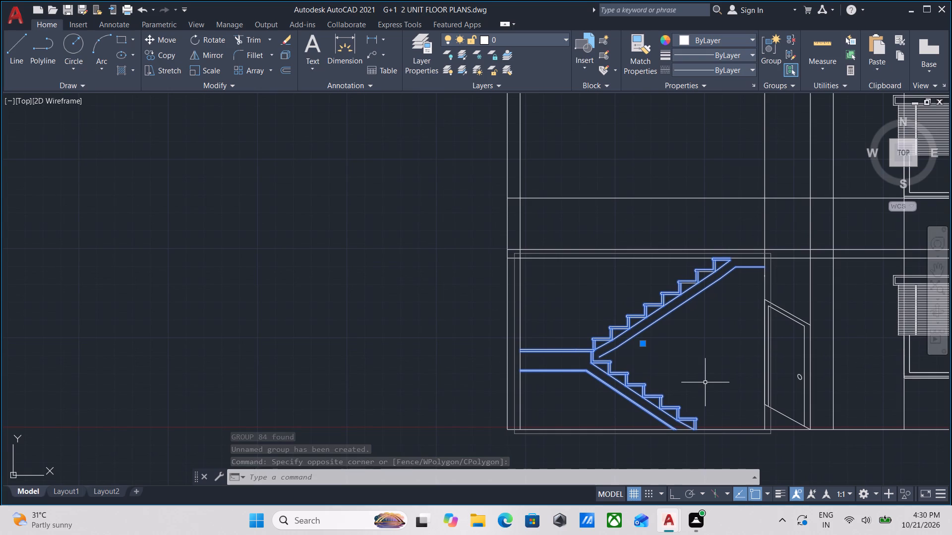
type("CO")
key("Return")
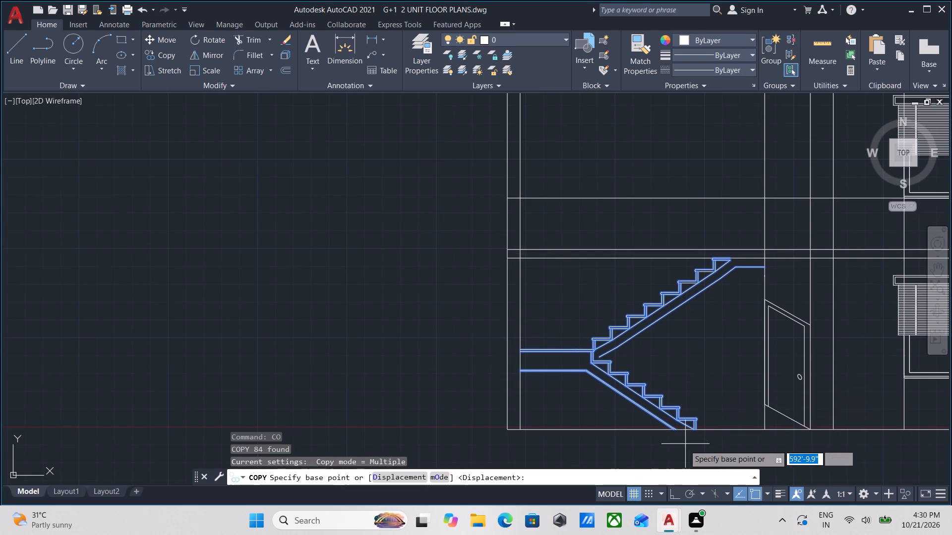
scroll(681, 445, "up", 5)
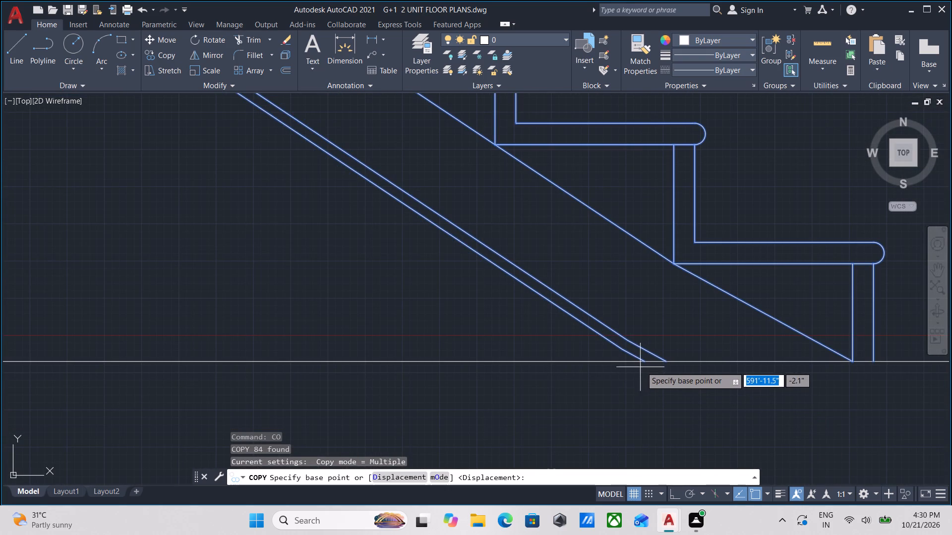
left_click(644, 363)
scroll(645, 270, "down", 1)
middle_click_drag(645, 270, 638, 475)
scroll(628, 311, "down", 3)
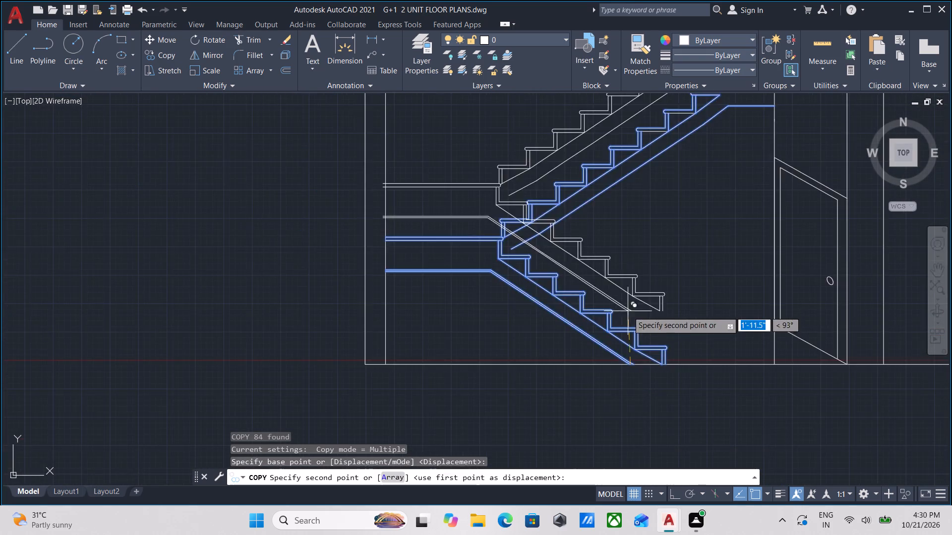
middle_click_drag(626, 318, 624, 507)
scroll(628, 304, "down", 1)
middle_click_drag(628, 303, 622, 369)
scroll(622, 348, "up", 1)
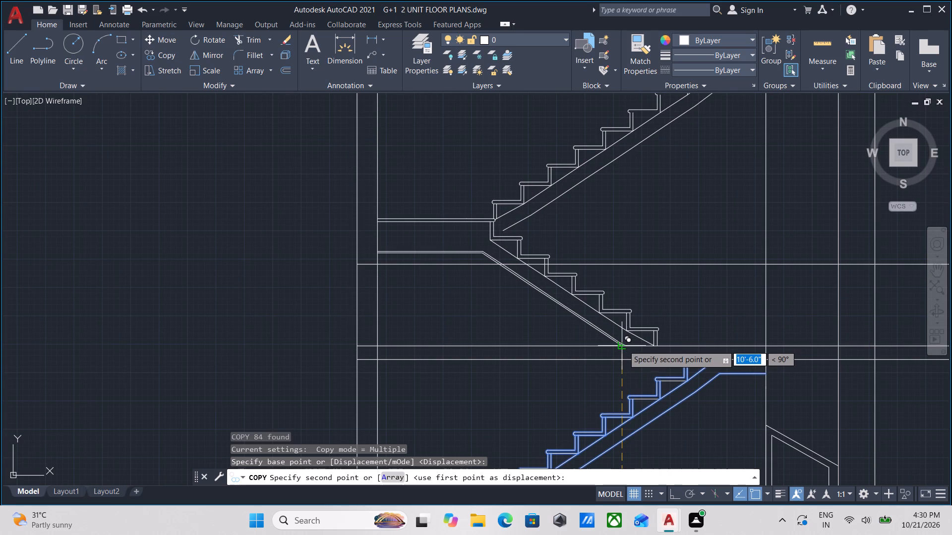
key("F8")
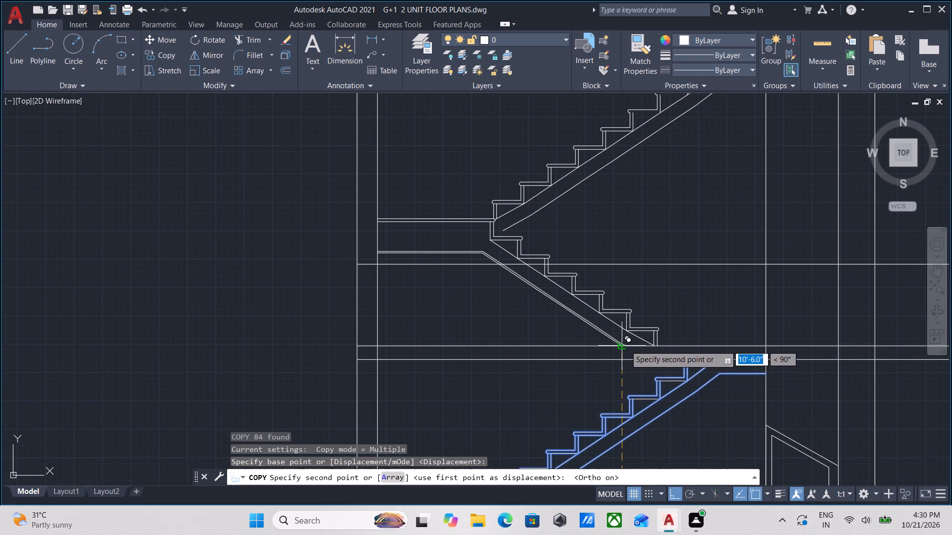
left_click(625, 345)
scroll(651, 287, "down", 2)
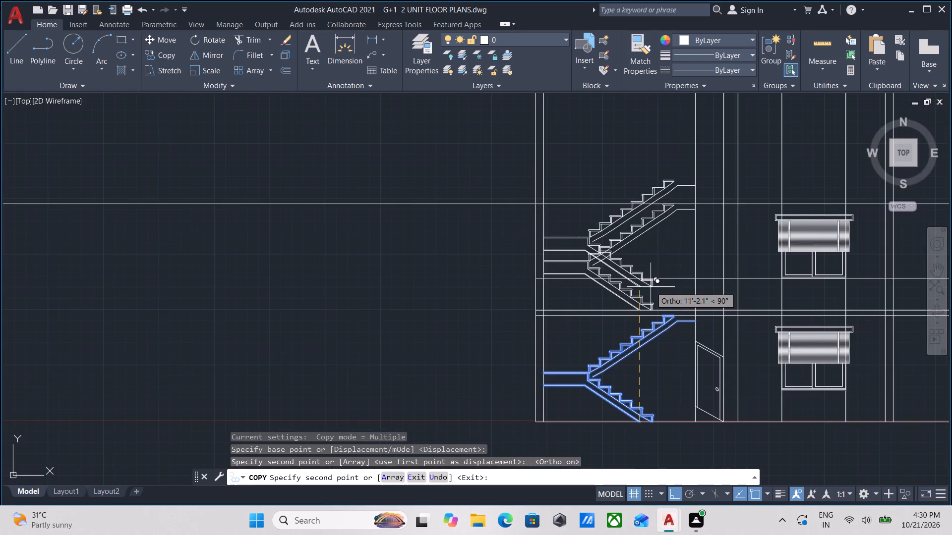
key("Escape")
key("Escape")
Erase the 3' upper-floor sill line from Section AA.
left_click(682, 287)
left_click(661, 261)
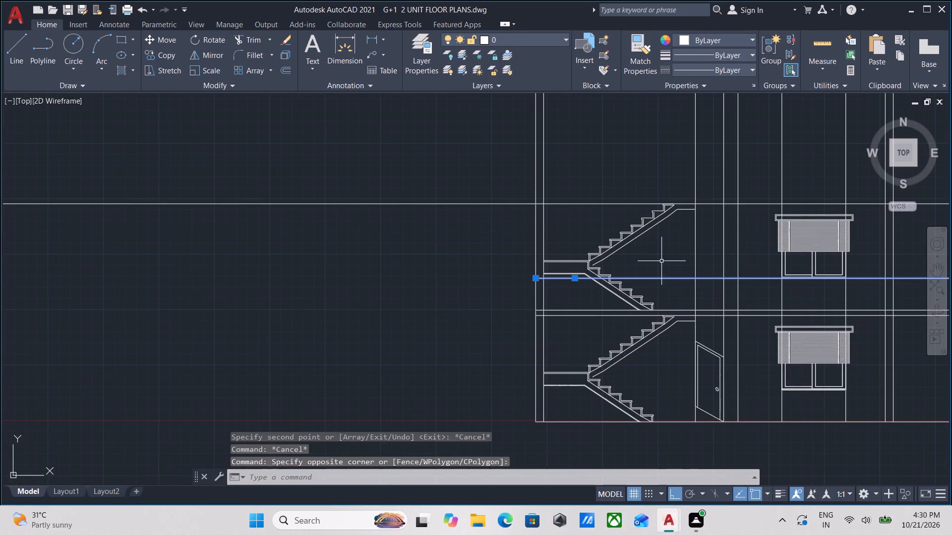
right_click(661, 261)
left_click(705, 277)
Examine both floors of Section AA and the floor plan with section line AA above it.
scroll(686, 317, "down", 1)
middle_click_drag(685, 321, 681, 268)
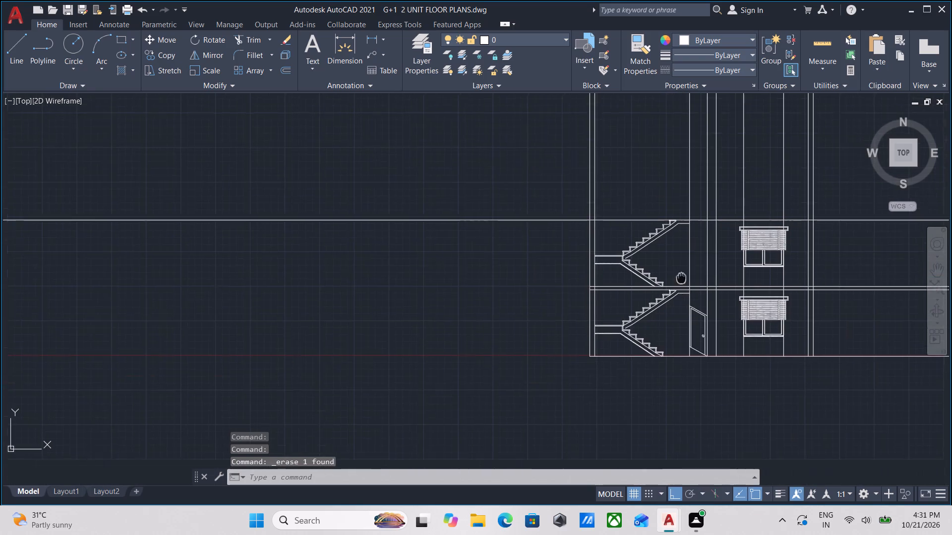
middle_click_drag(681, 268, 681, 263)
scroll(634, 301, "up", 2)
scroll(483, 353, "up", 2)
middle_click_drag(620, 308, 502, 337)
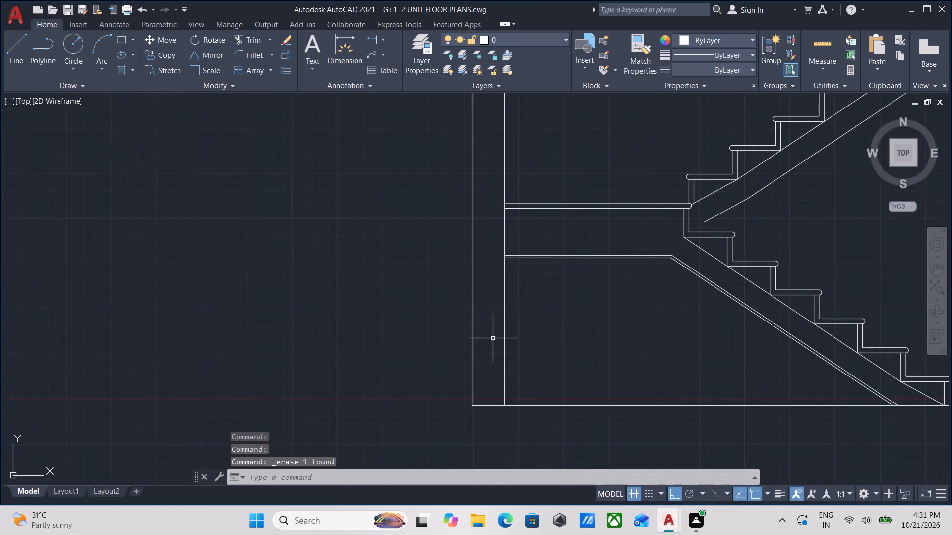
scroll(521, 340, "down", 2)
middle_click_drag(518, 340, 335, 371)
scroll(513, 359, "down", 1)
middle_click_drag(513, 359, 378, 389)
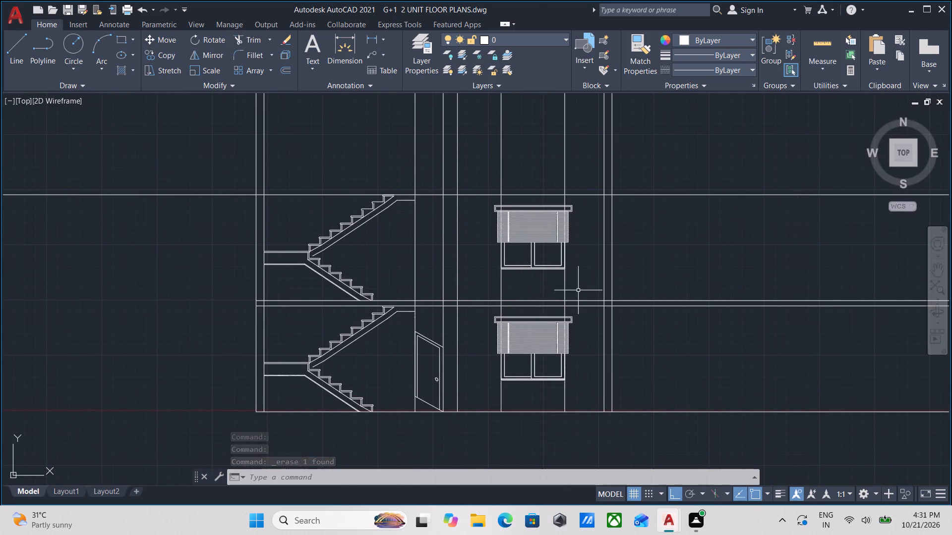
middle_click_drag(580, 292, 596, 363)
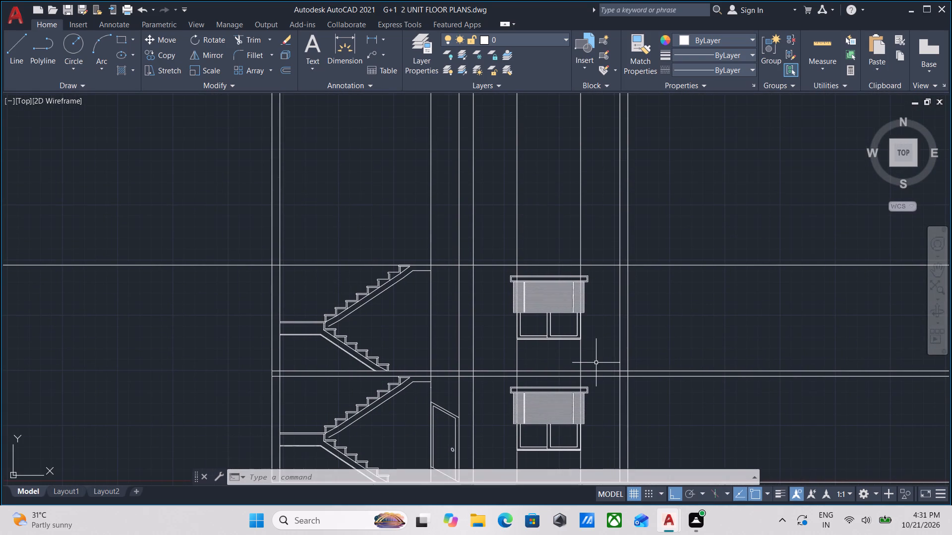
scroll(596, 363, "down", 2)
middle_click_drag(596, 363, 606, 511)
scroll(630, 427, "up", 1)
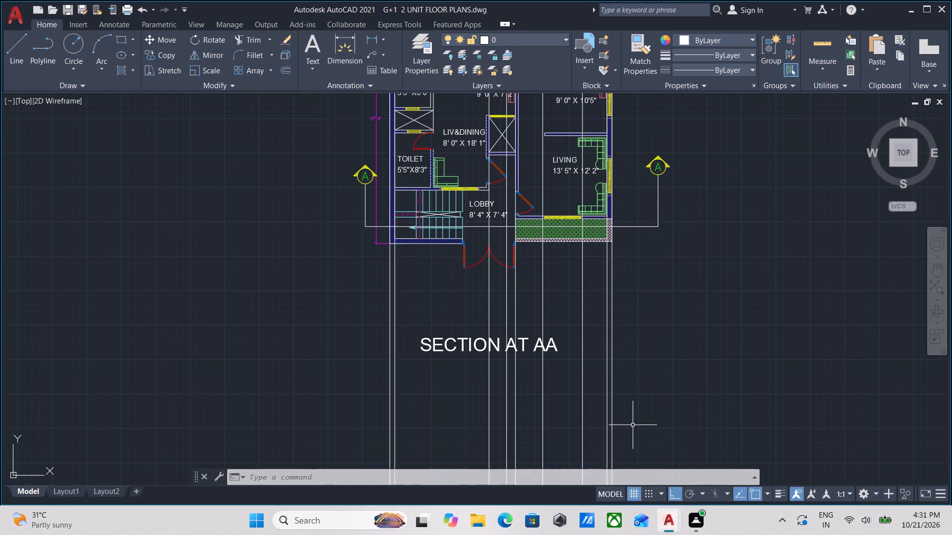
scroll(633, 425, "down", 1)
middle_click_drag(633, 425, 606, 312)
Examine the front elevation's roof parapet and stair tower levels against Section AA.
middle_click_drag(549, 403, 733, 314)
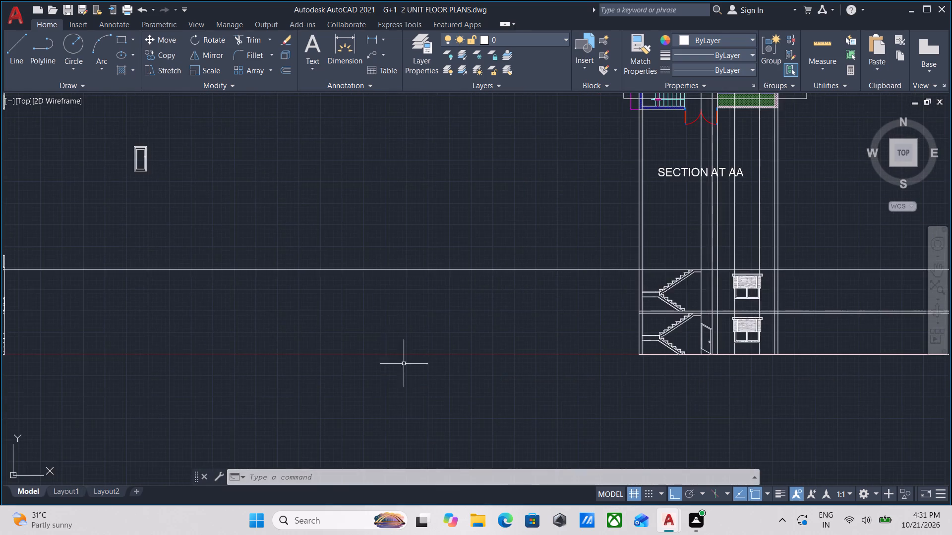
middle_click_drag(381, 364, 889, 310)
scroll(310, 138, "up", 1)
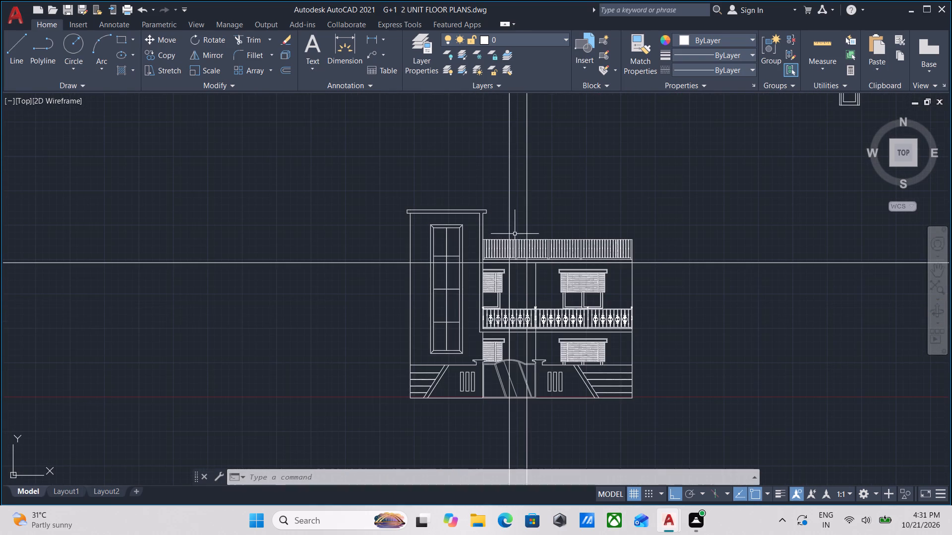
scroll(656, 227, "up", 1)
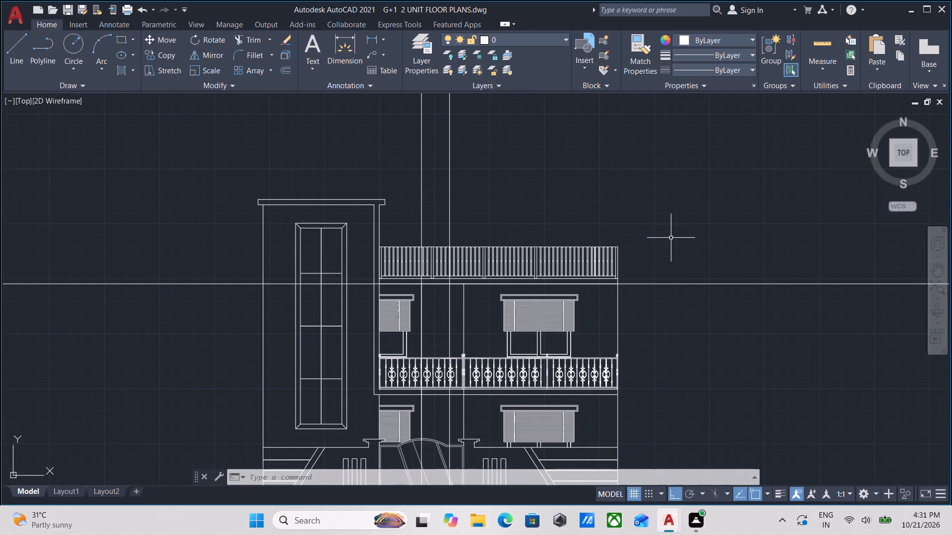
scroll(671, 240, "down", 3)
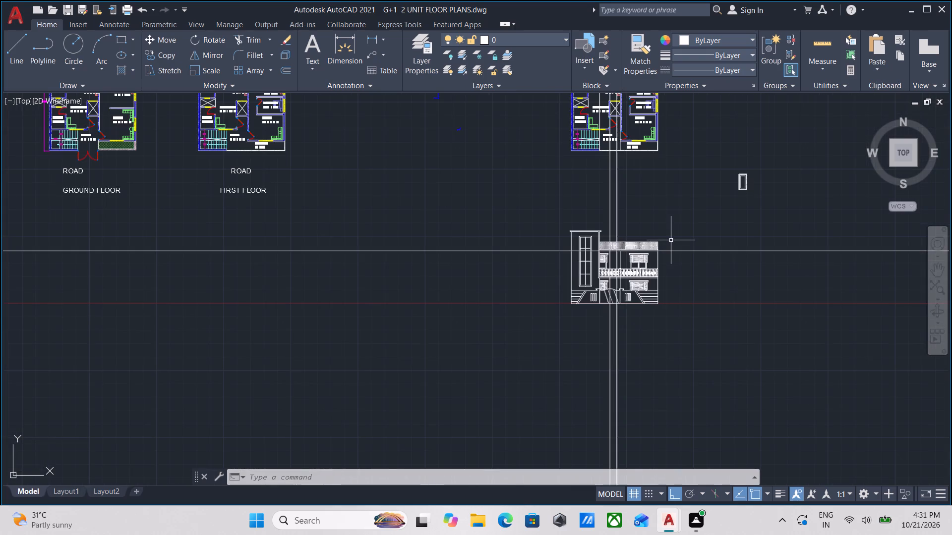
scroll(671, 240, "up", 2)
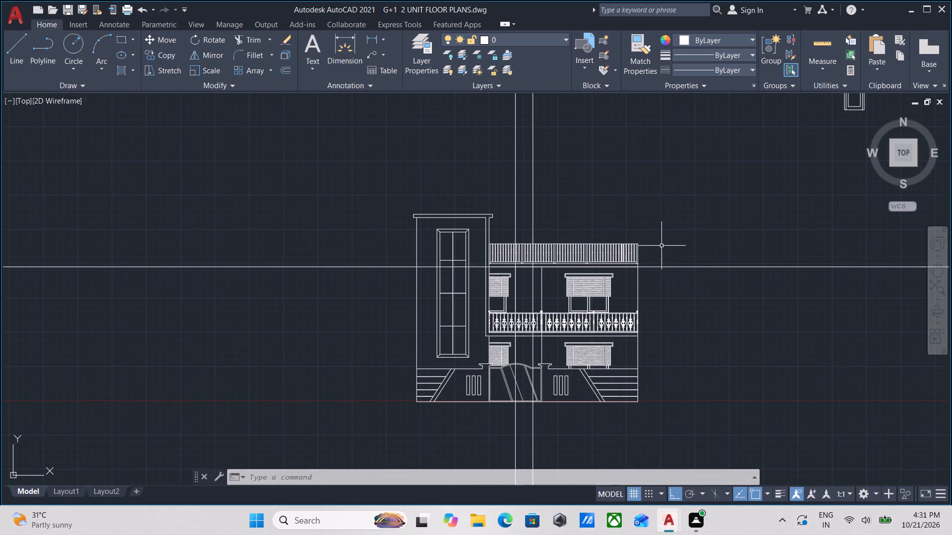
scroll(661, 246, "down", 3)
middle_click_drag(683, 239, 588, 273)
middle_click_drag(630, 311, 502, 329)
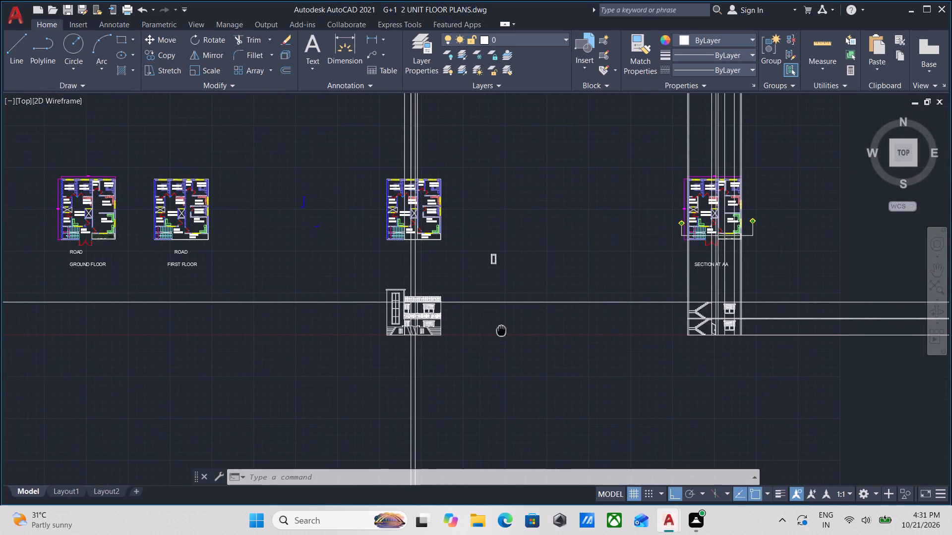
scroll(709, 339, "up", 2)
scroll(655, 265, "up", 1)
middle_click_drag(651, 261, 640, 314)
scroll(651, 261, "down", 1)
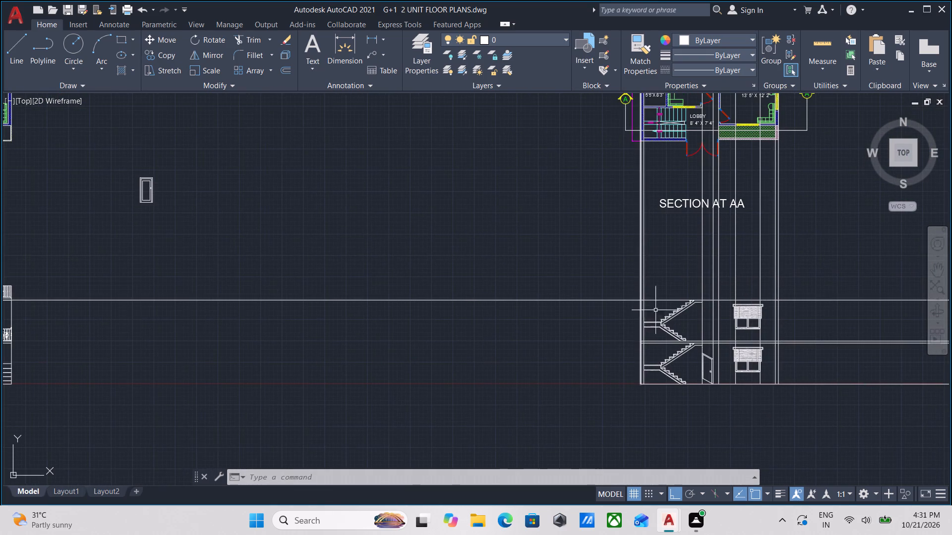
scroll(653, 288, "up", 1)
scroll(649, 288, "down", 1)
middle_click_drag(649, 288, 774, 276)
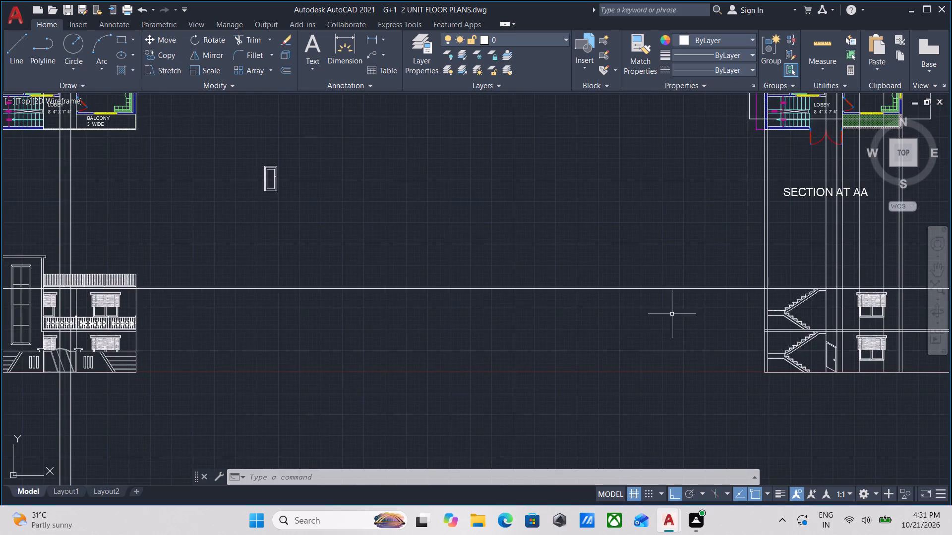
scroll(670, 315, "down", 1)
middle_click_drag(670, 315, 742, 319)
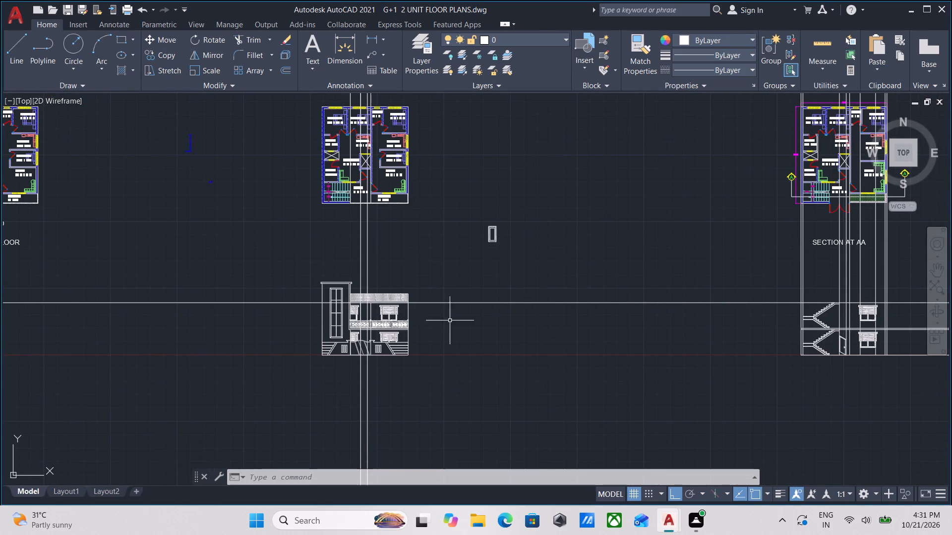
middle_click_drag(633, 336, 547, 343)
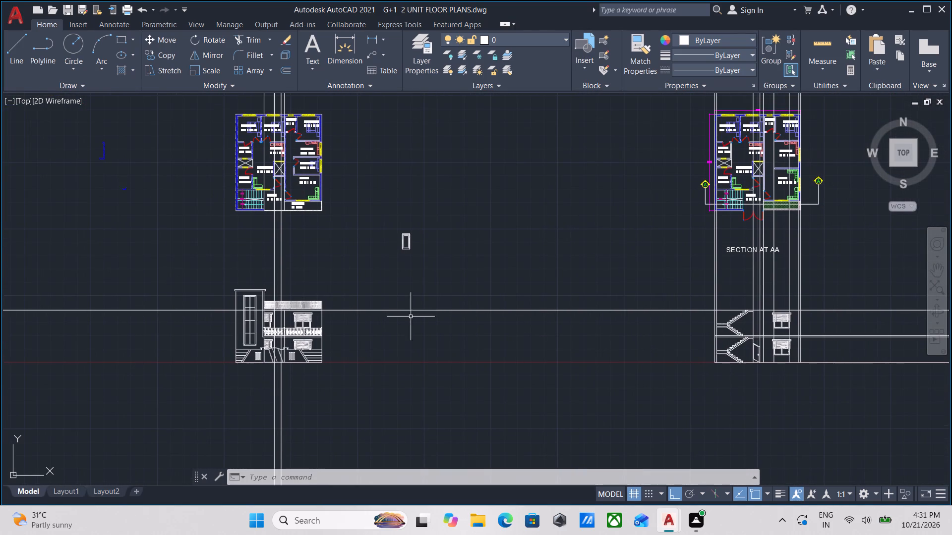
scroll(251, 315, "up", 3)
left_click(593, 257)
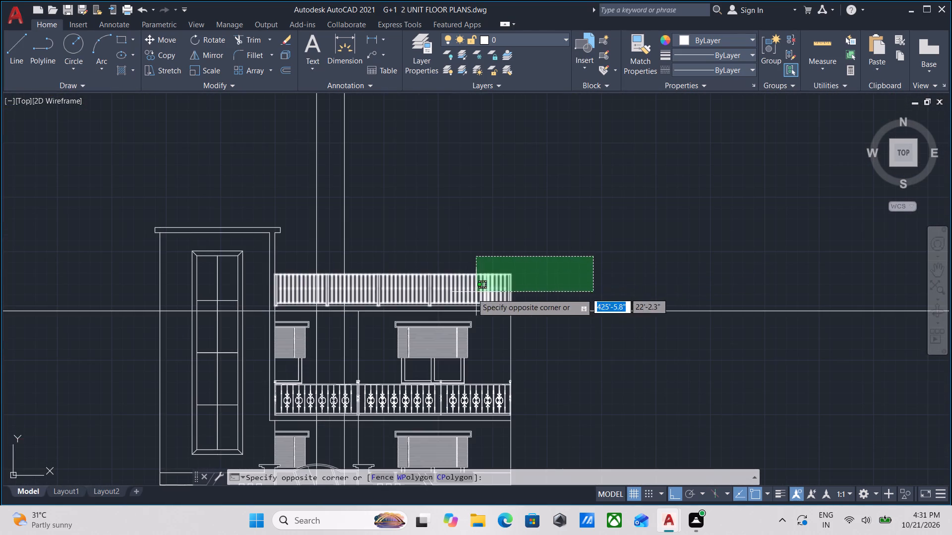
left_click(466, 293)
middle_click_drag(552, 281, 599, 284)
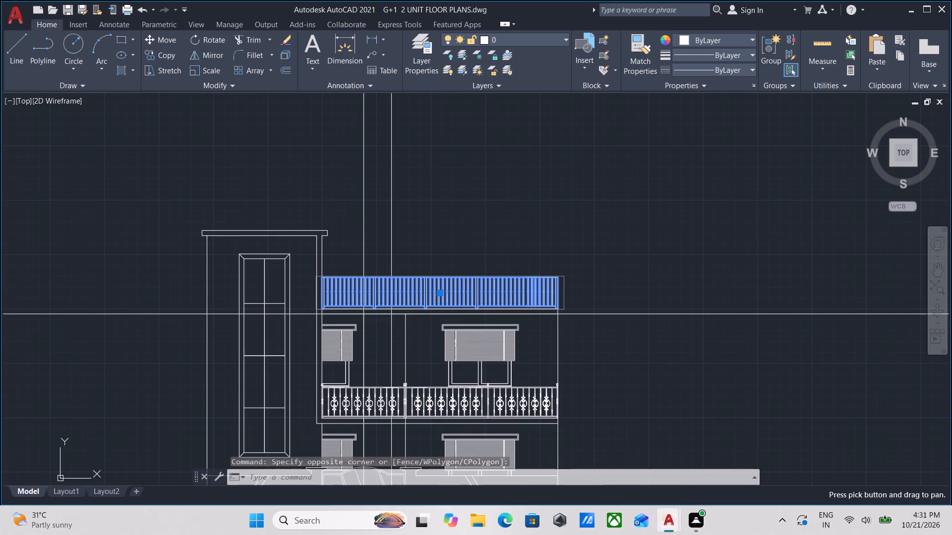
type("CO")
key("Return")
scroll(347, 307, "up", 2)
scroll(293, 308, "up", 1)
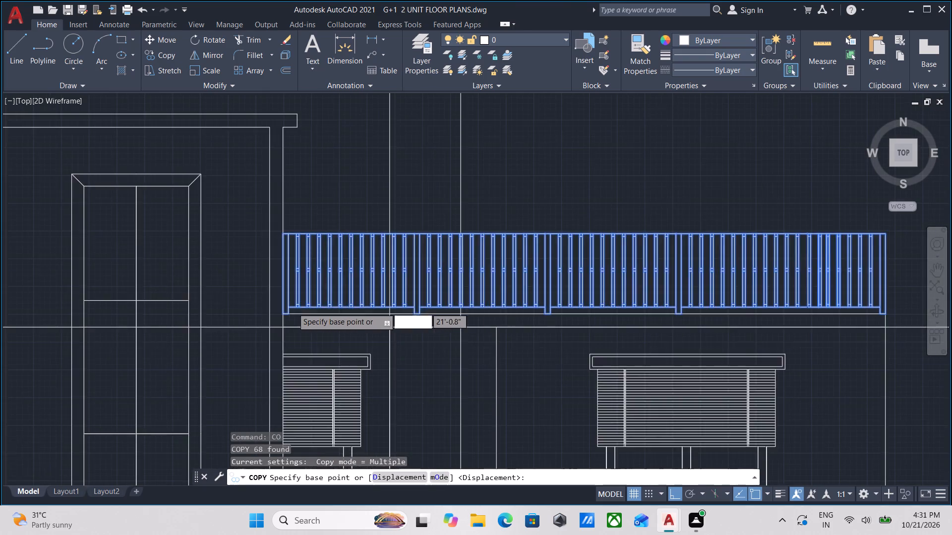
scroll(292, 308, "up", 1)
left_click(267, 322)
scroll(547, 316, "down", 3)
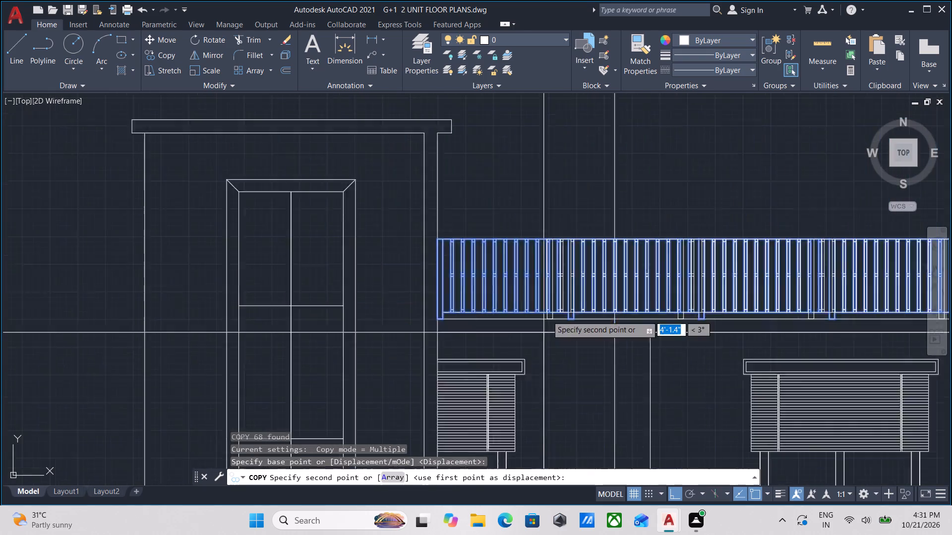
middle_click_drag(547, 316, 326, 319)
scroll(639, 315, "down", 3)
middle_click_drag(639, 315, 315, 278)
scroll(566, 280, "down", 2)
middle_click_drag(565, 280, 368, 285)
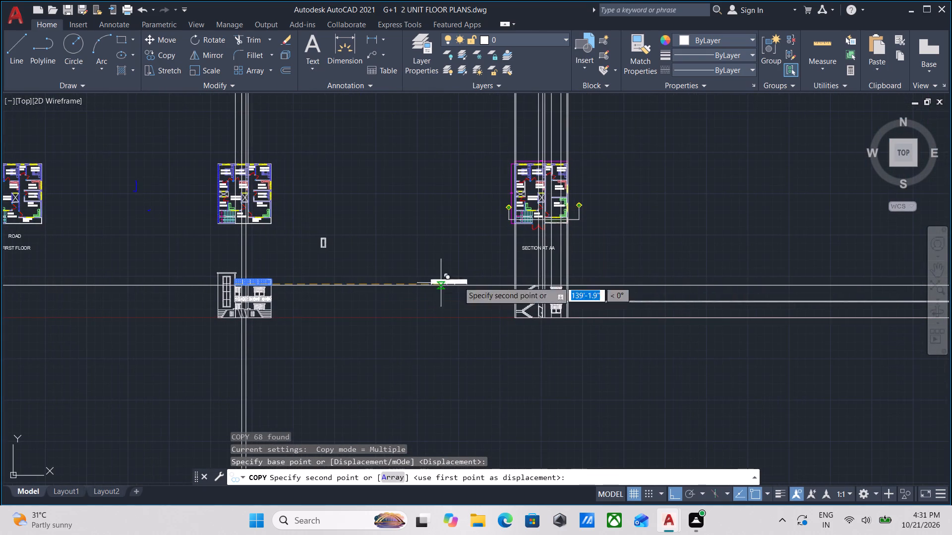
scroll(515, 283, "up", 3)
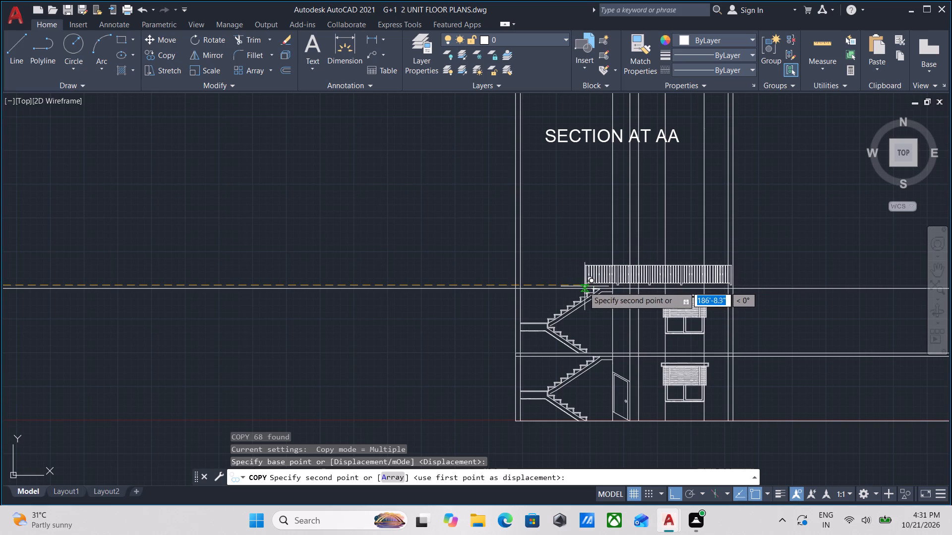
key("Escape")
Copy the front elevation's roof railing by its lower-right corner to Section AA, where the right outer wall line meets the roof line.
scroll(571, 281, "down", 3)
middle_click_drag(336, 330, 528, 296)
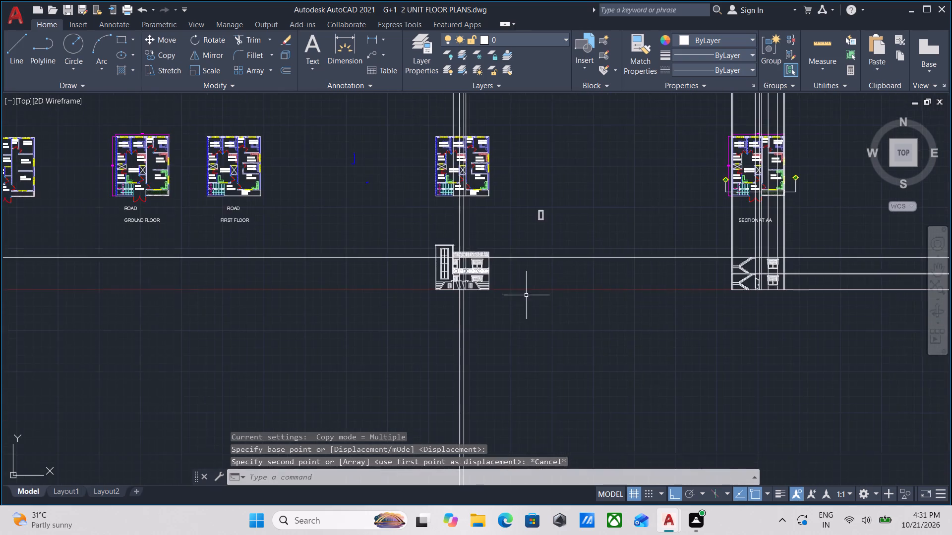
scroll(458, 269, "up", 6)
left_click(596, 168)
left_click(542, 201)
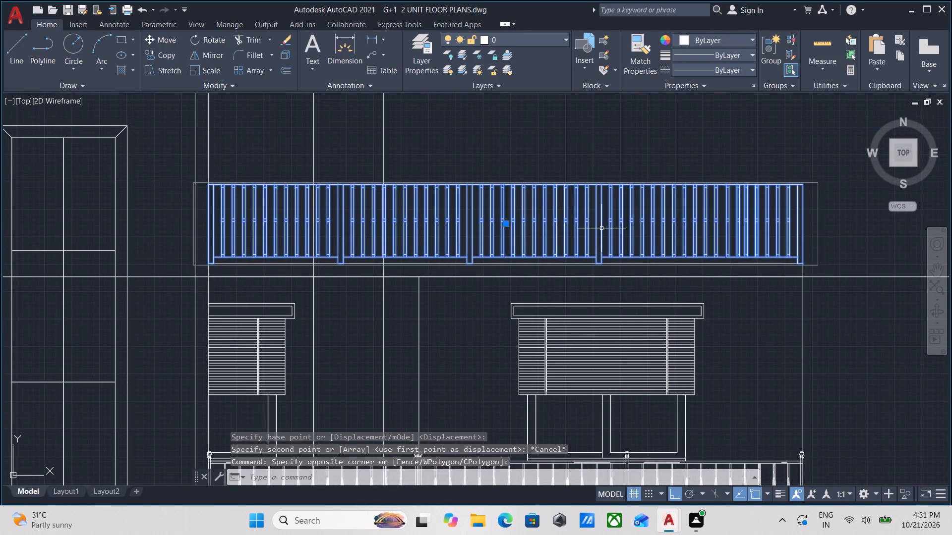
middle_click_drag(598, 237, 550, 260)
type("CO")
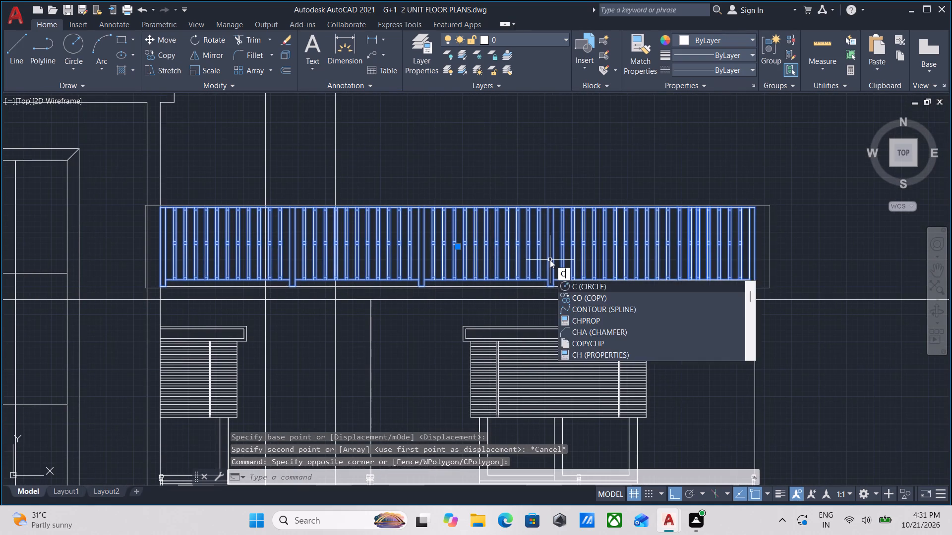
key("Return")
scroll(711, 304, "up", 1)
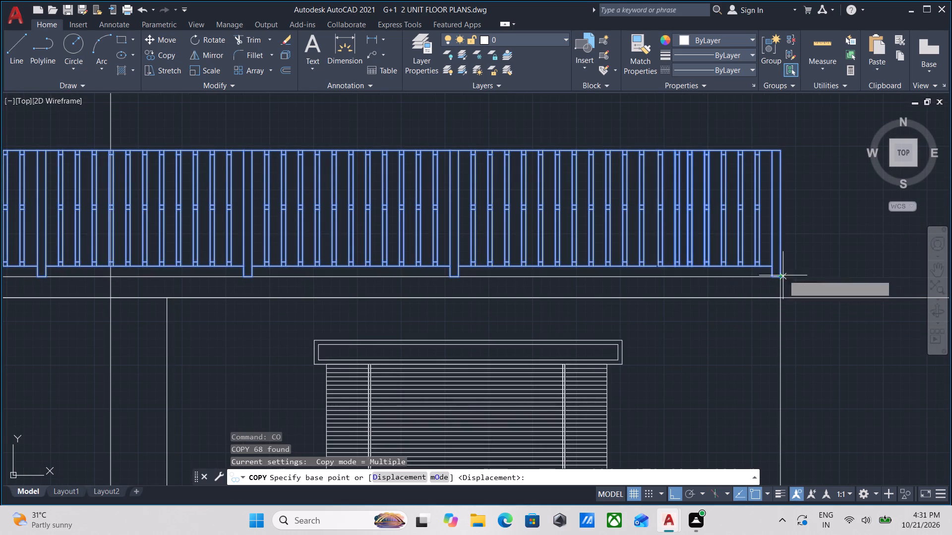
left_click(782, 277)
scroll(817, 275, "down", 1)
middle_click_drag(817, 275, 498, 276)
scroll(705, 289, "down", 3)
middle_click_drag(695, 291, 335, 336)
scroll(951, 404, "down", 1)
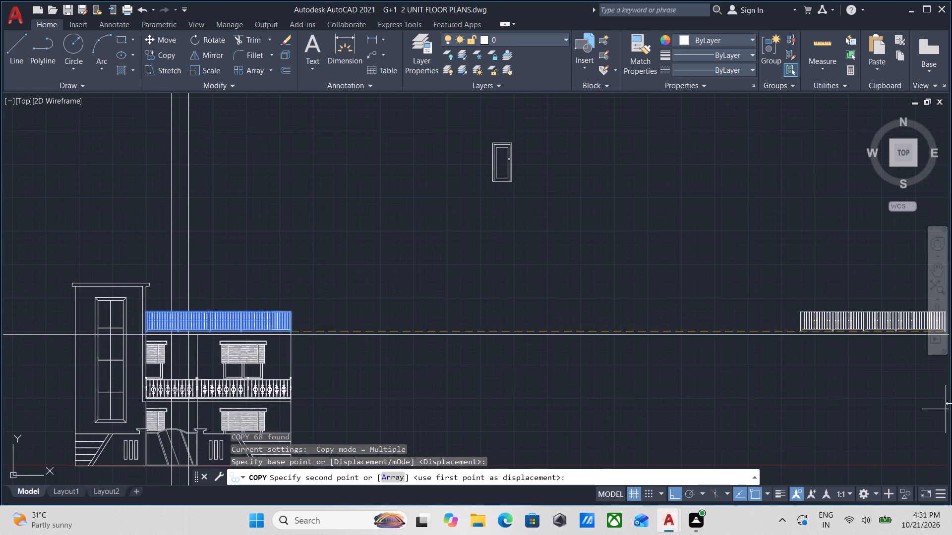
middle_click_drag(910, 403, 595, 407)
scroll(760, 361, "down", 1)
middle_click_drag(749, 362, 486, 369)
scroll(706, 366, "up", 3)
scroll(823, 344, "up", 2)
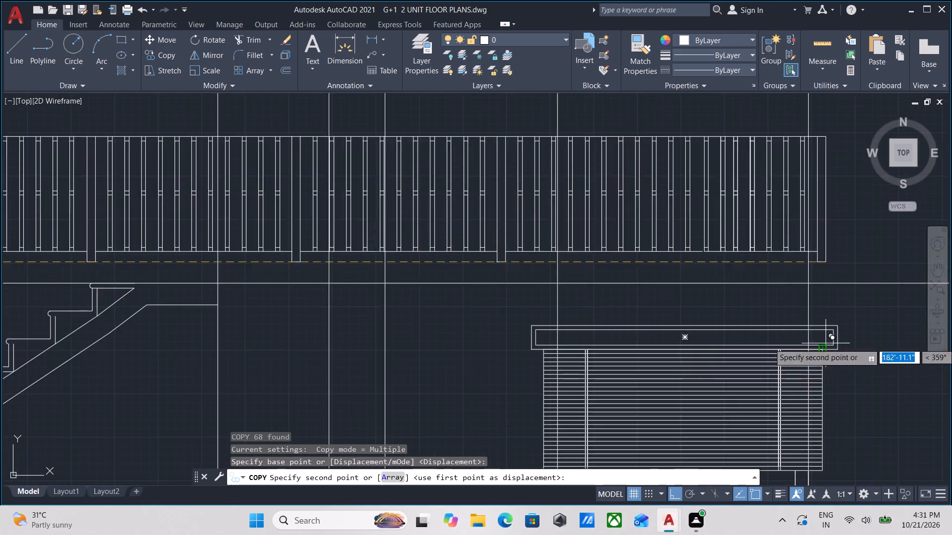
middle_click_drag(817, 345, 626, 416)
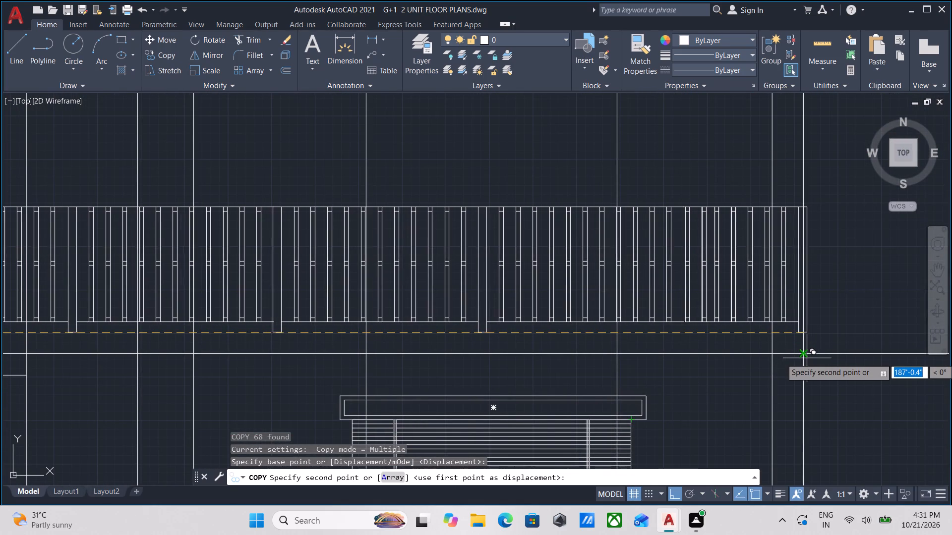
left_click(803, 355)
scroll(824, 321, "down", 3)
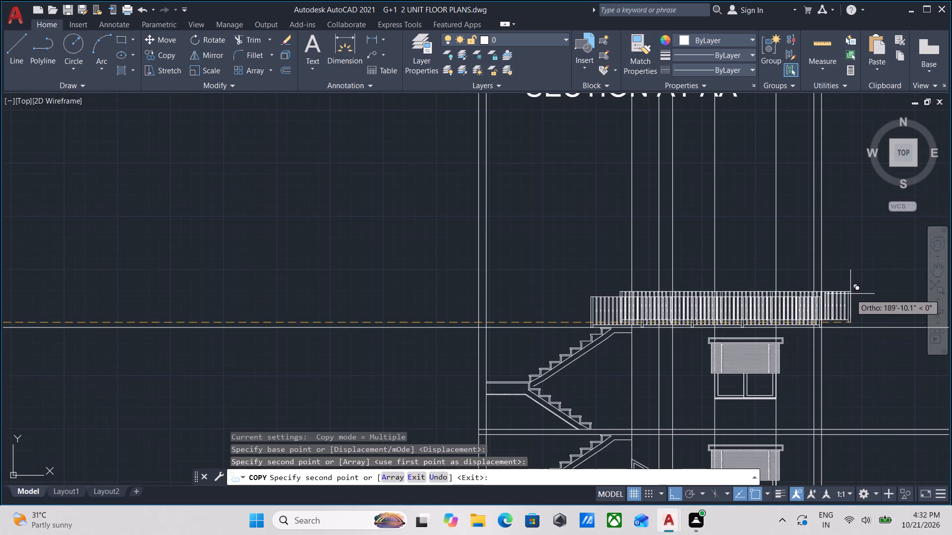
key("Escape")
Examine Section AA's roof railing, staircases and both floors for parts still missing on the upper floor.
middle_click_drag(567, 339, 663, 303)
scroll(642, 315, "down", 1)
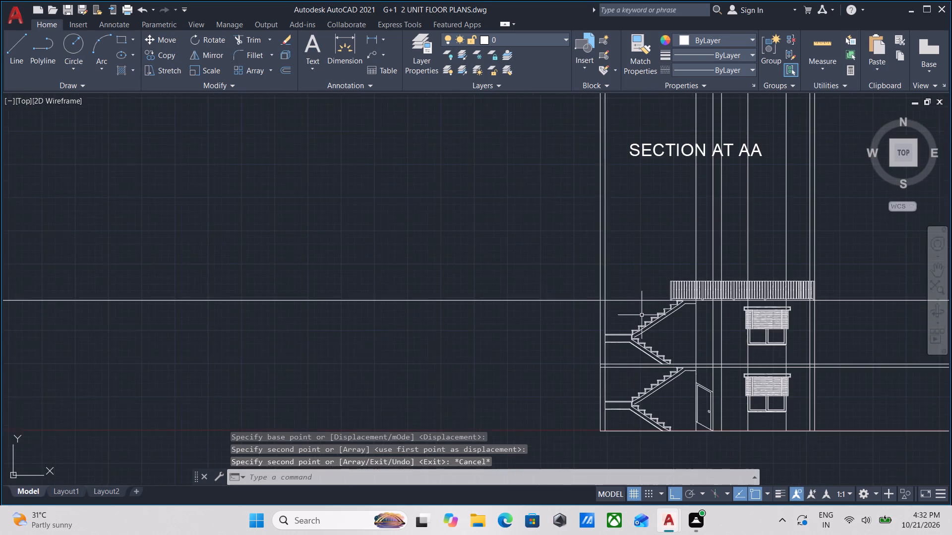
middle_click_drag(642, 315, 650, 340)
scroll(611, 328, "up", 1)
scroll(615, 342, "down", 1)
middle_click_drag(615, 342, 613, 265)
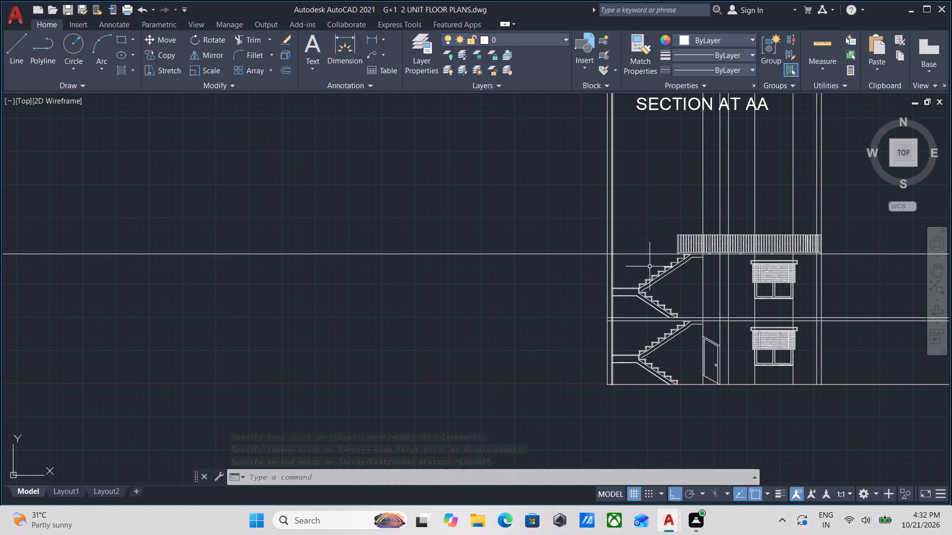
middle_click_drag(688, 278, 655, 339)
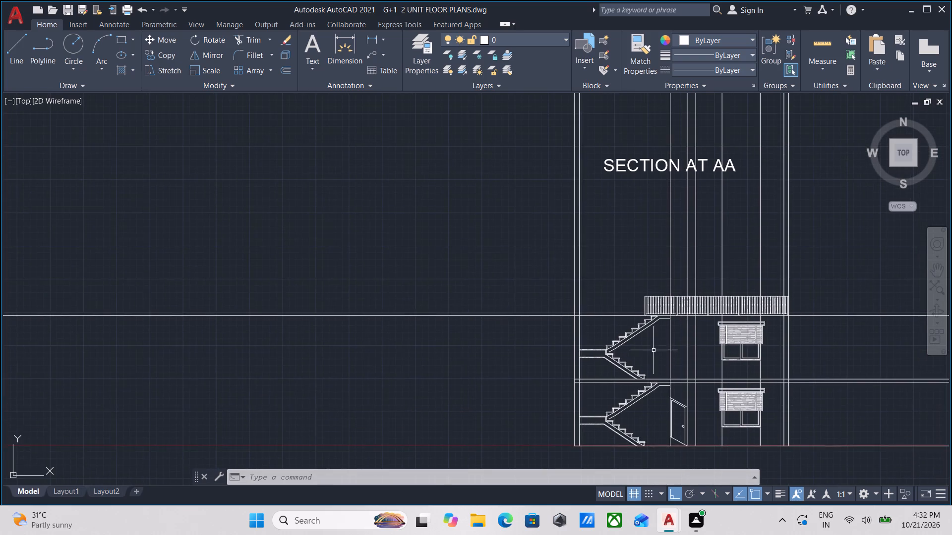
scroll(657, 329, "up", 2)
middle_click_drag(651, 309, 657, 331)
scroll(657, 331, "down", 2)
middle_click_drag(657, 331, 661, 290)
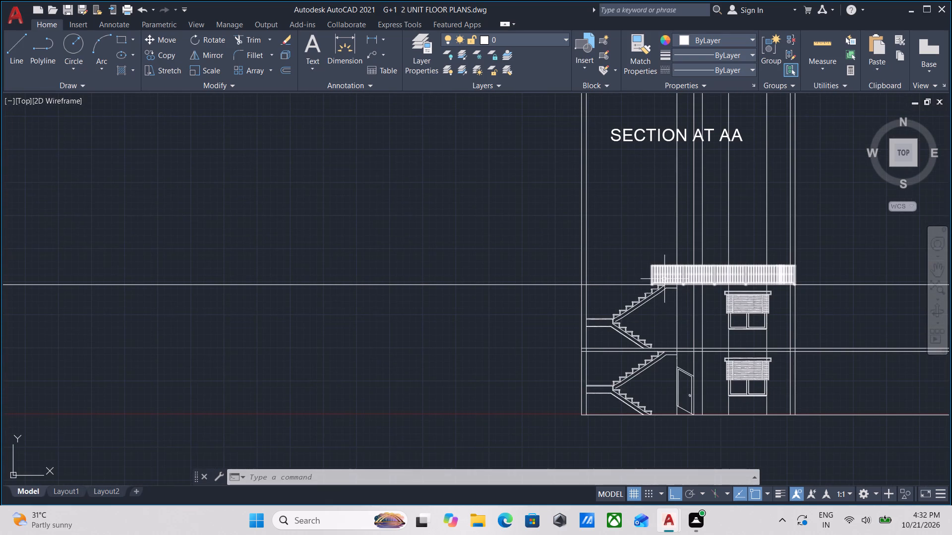
Group the ground-floor door's frame, panel and handle with its right-hand vertical line, leaving out the left wall line.
scroll(687, 379, "up", 3)
left_click(690, 360)
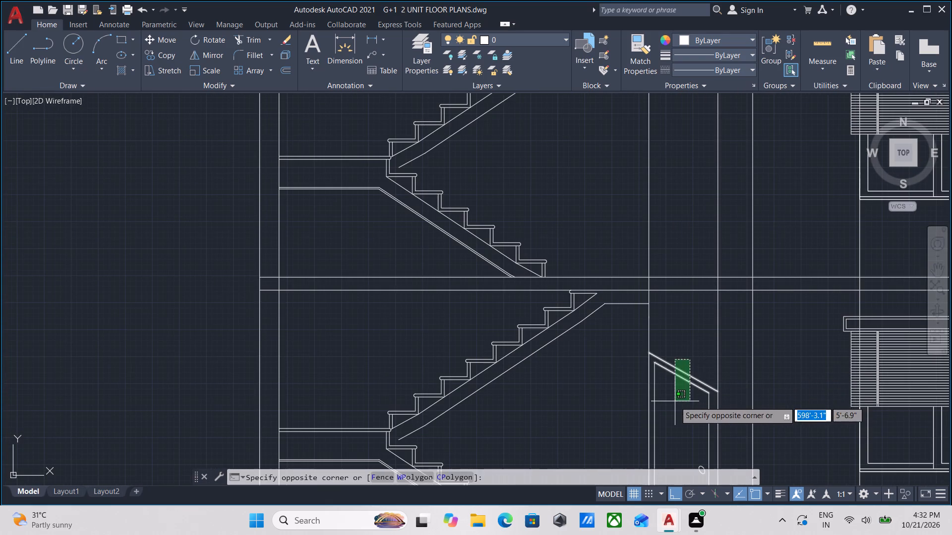
middle_click_drag(675, 401, 681, 350)
middle_click_drag(659, 442, 674, 307)
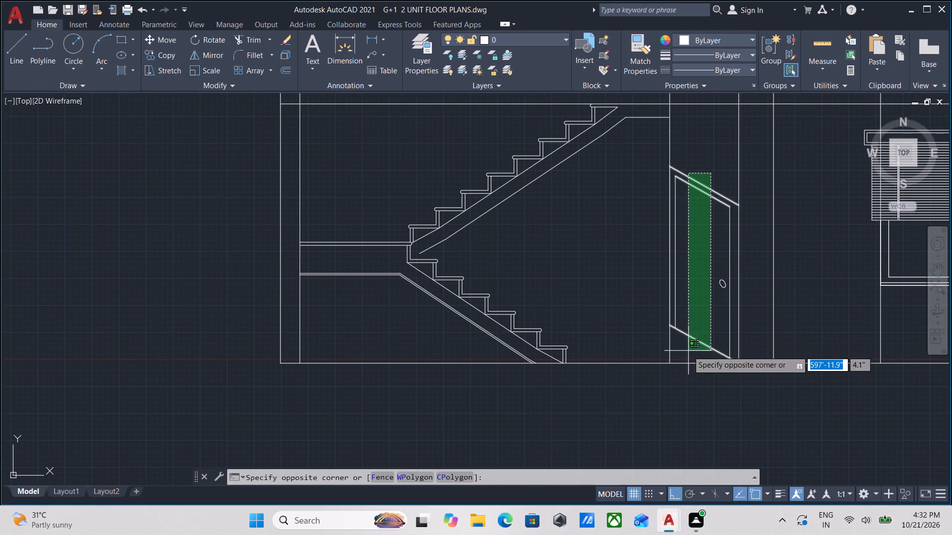
left_click(680, 351)
left_click(762, 323)
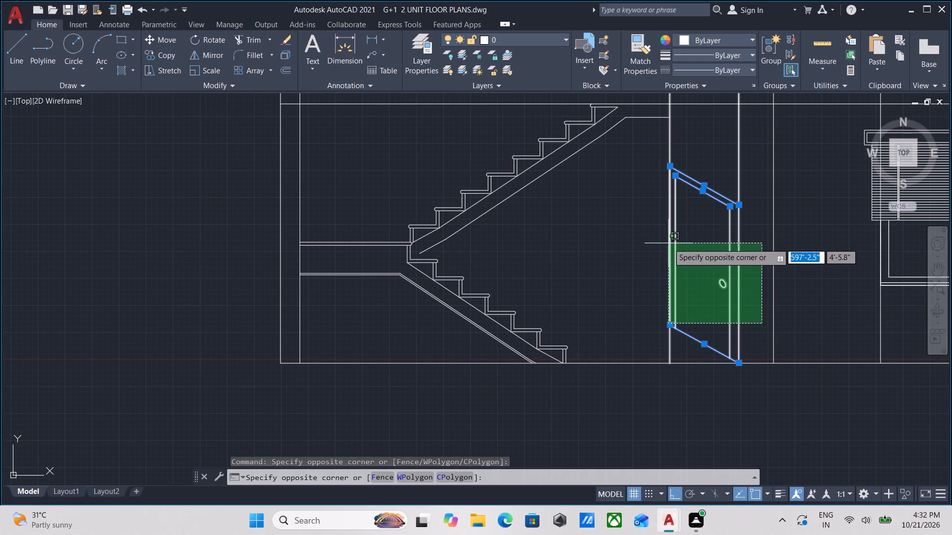
left_click(673, 246)
scroll(673, 258, "up", 3)
left_click(670, 268)
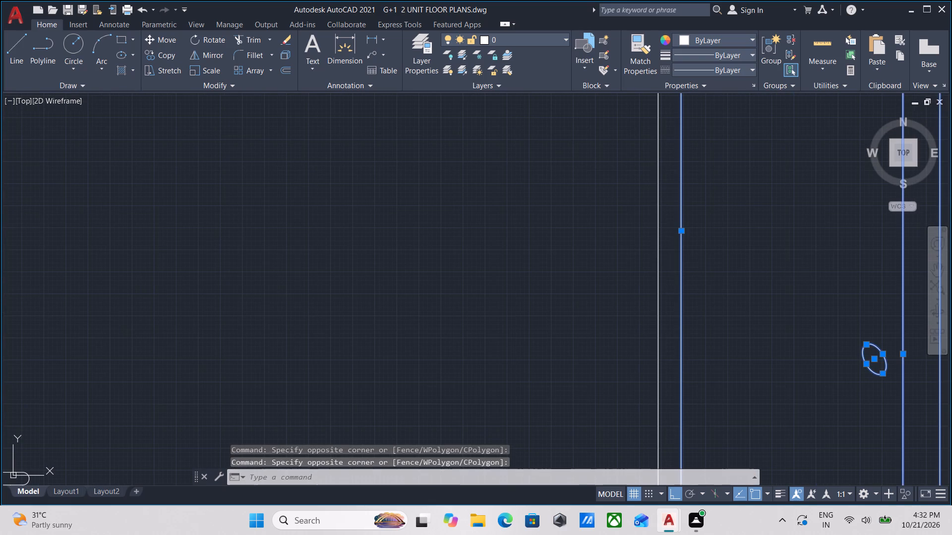
left_click(632, 245)
scroll(632, 245, "down", 4)
middle_click_drag(633, 301, 635, 262)
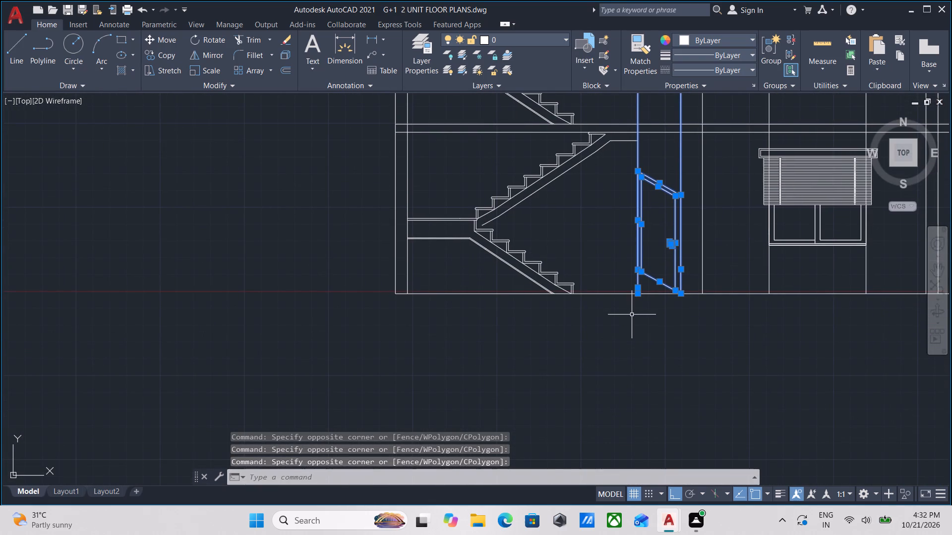
scroll(635, 319, "up", 2, "shift")
left_click(662, 235, "shift")
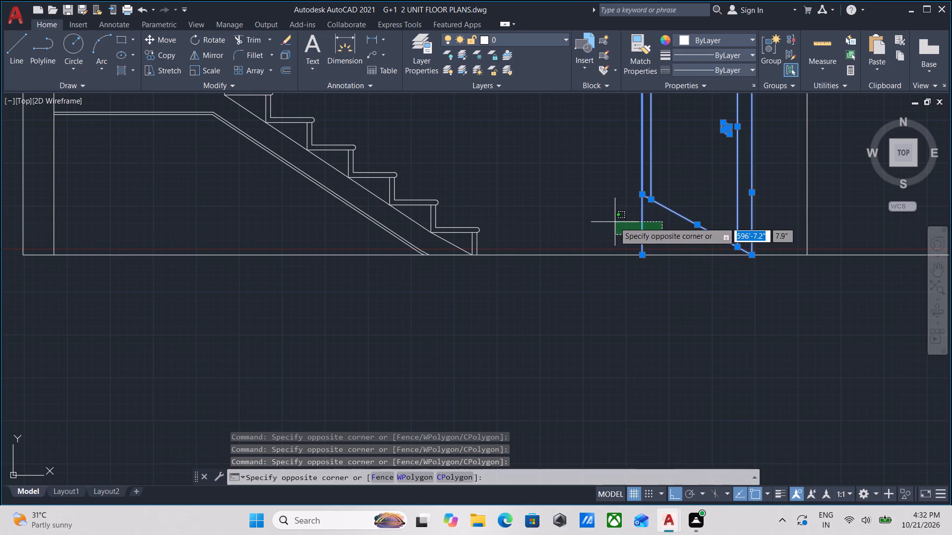
left_click(614, 222, "shift")
scroll(615, 222, "down", 2)
middle_click_drag(623, 235, 643, 398)
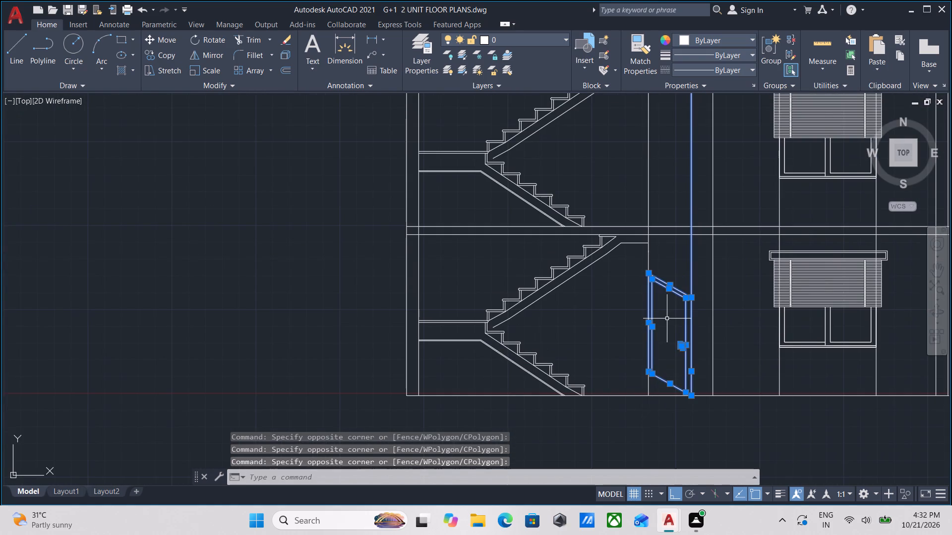
key("g")
key("Return")
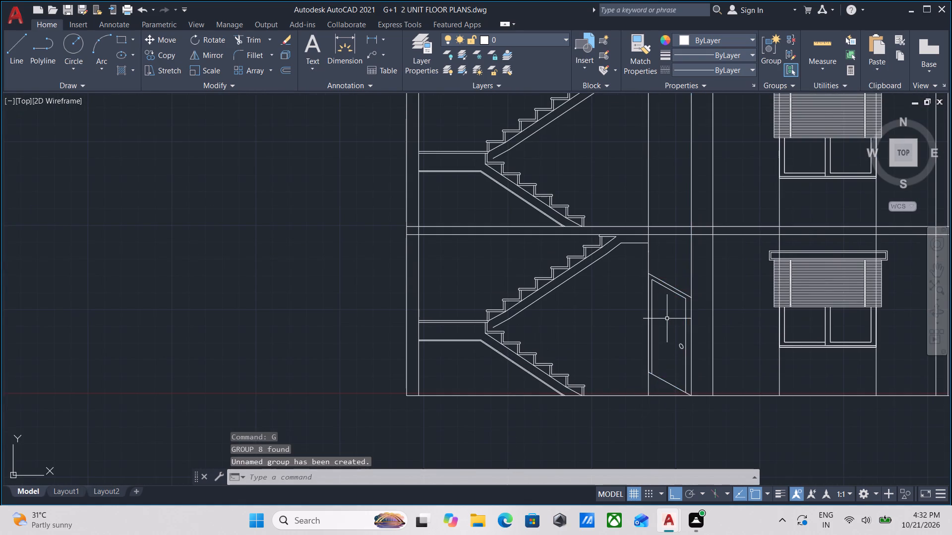
Copy the grouped door 10'-6" straight up, from its lower-right corner on the ground line to the first-floor slab's top line.
scroll(669, 310, "up", 2)
left_click(686, 258)
left_click(659, 302)
scroll(656, 307, "down", 1)
middle_click_drag(651, 320, 661, 276)
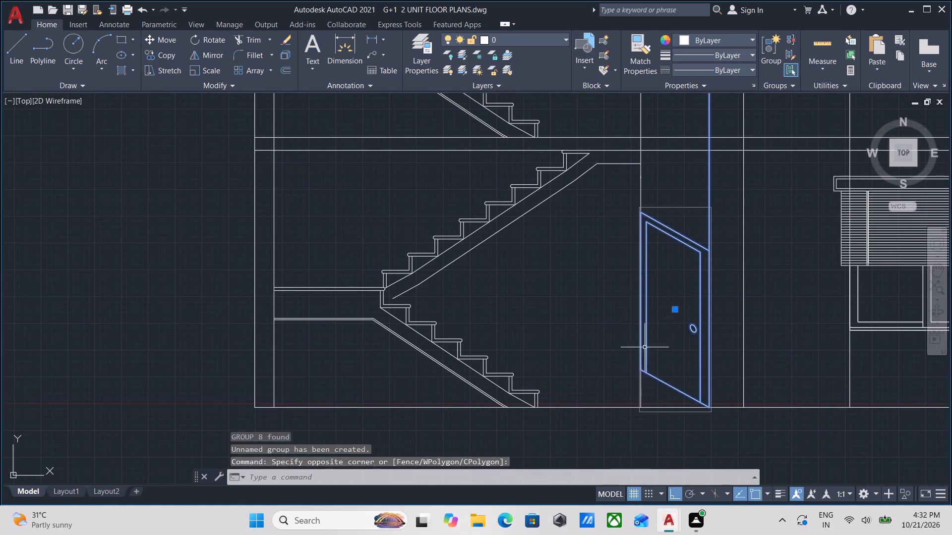
key("c")
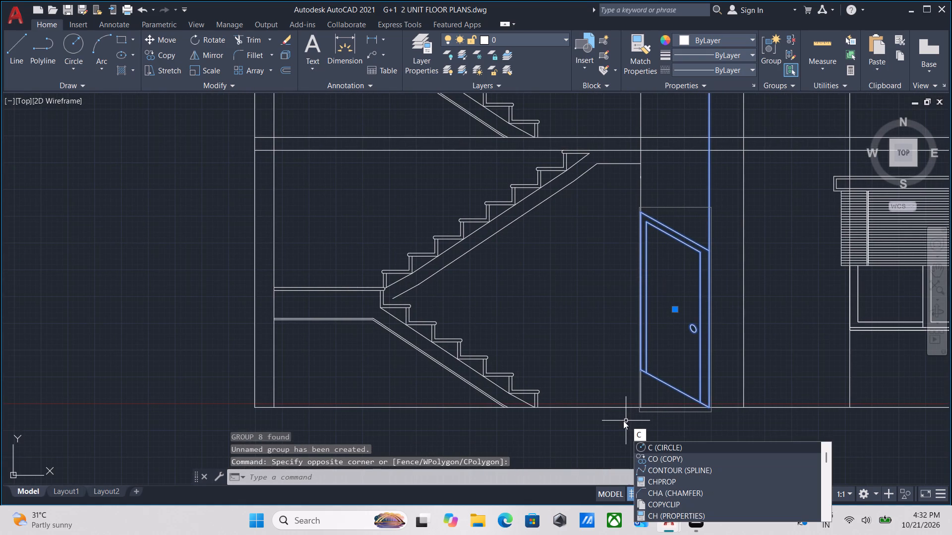
key("o")
key("Return")
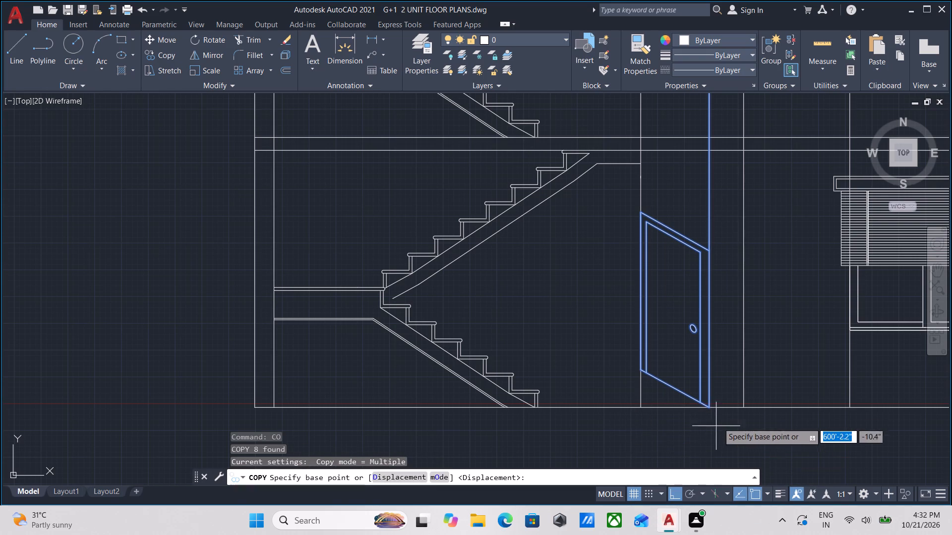
scroll(720, 414, "up", 1)
left_click(701, 403)
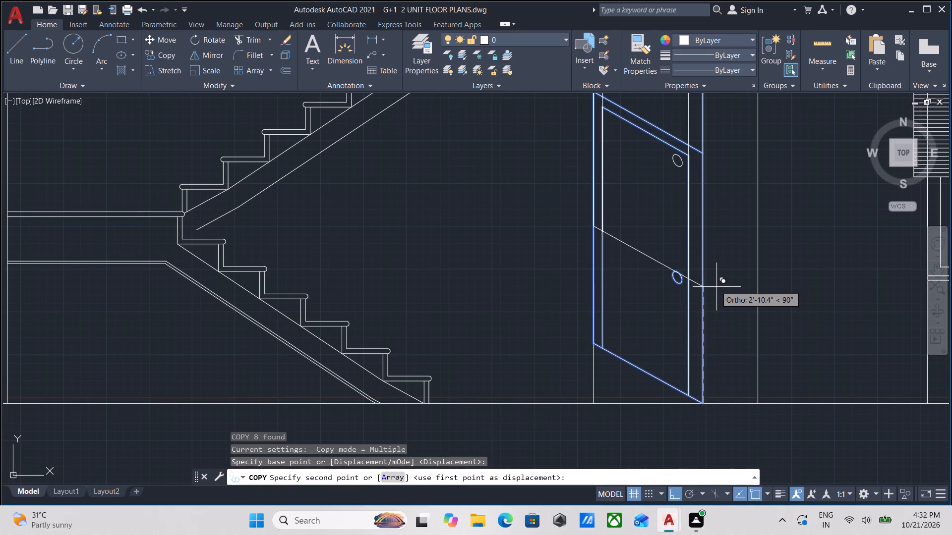
middle_click_drag(714, 287, 664, 442)
scroll(668, 426, "down", 1)
scroll(663, 441, "up", 1)
middle_click_drag(666, 279, 644, 433)
scroll(665, 279, "down", 1)
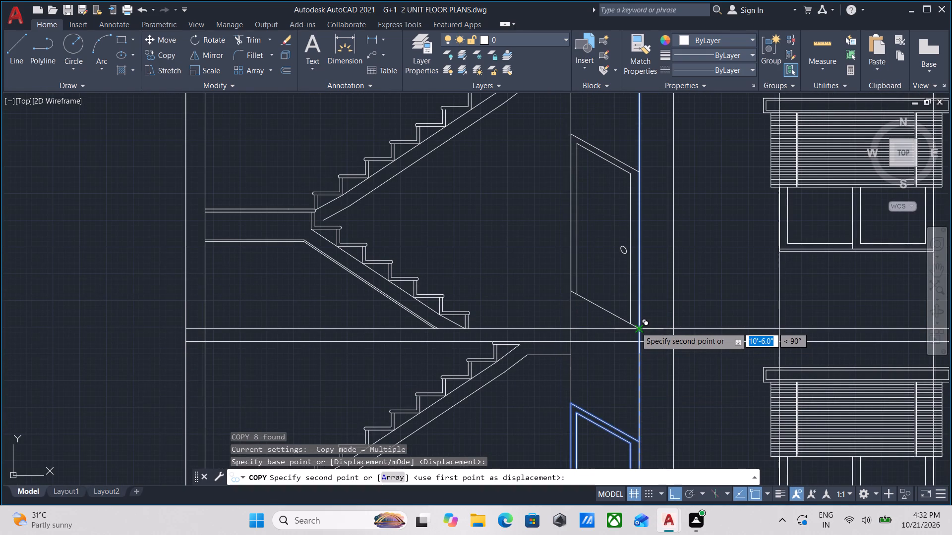
left_click(637, 327)
scroll(637, 327, "down", 2)
key("Escape")
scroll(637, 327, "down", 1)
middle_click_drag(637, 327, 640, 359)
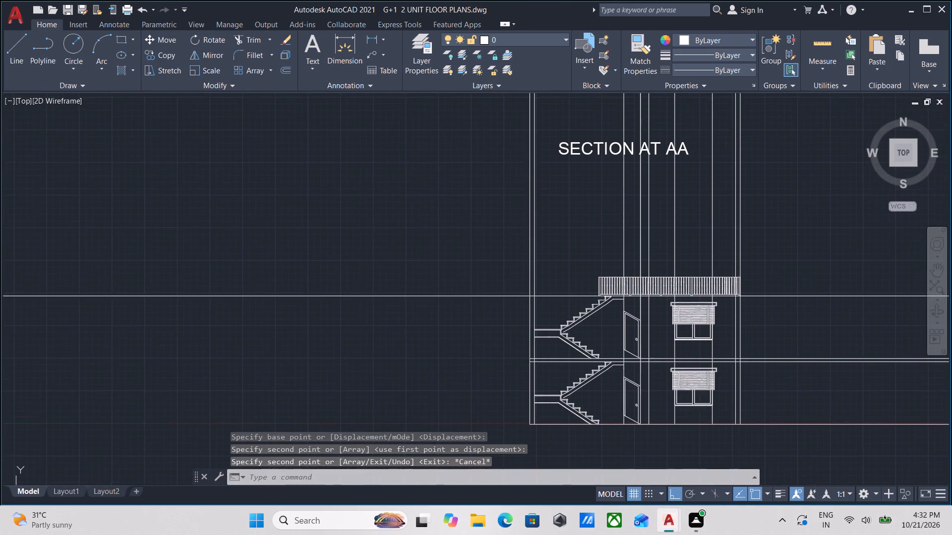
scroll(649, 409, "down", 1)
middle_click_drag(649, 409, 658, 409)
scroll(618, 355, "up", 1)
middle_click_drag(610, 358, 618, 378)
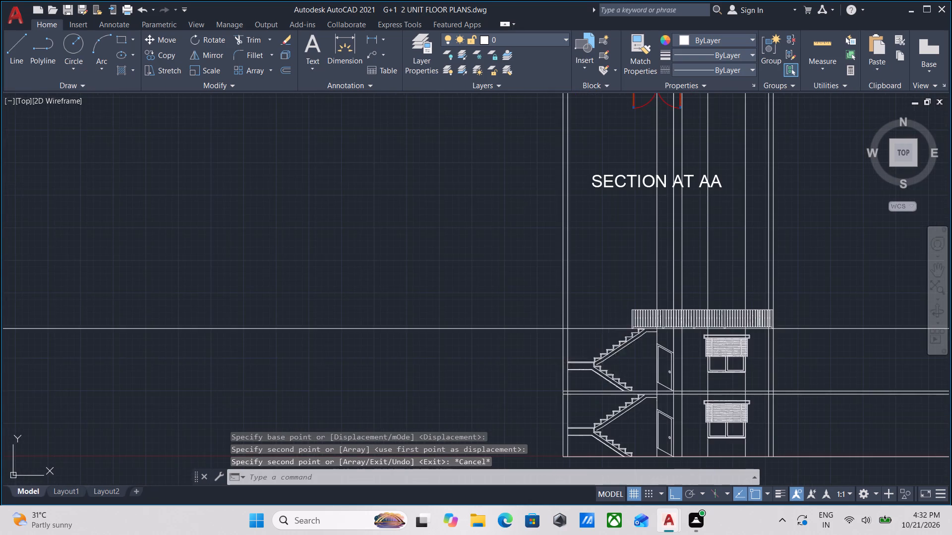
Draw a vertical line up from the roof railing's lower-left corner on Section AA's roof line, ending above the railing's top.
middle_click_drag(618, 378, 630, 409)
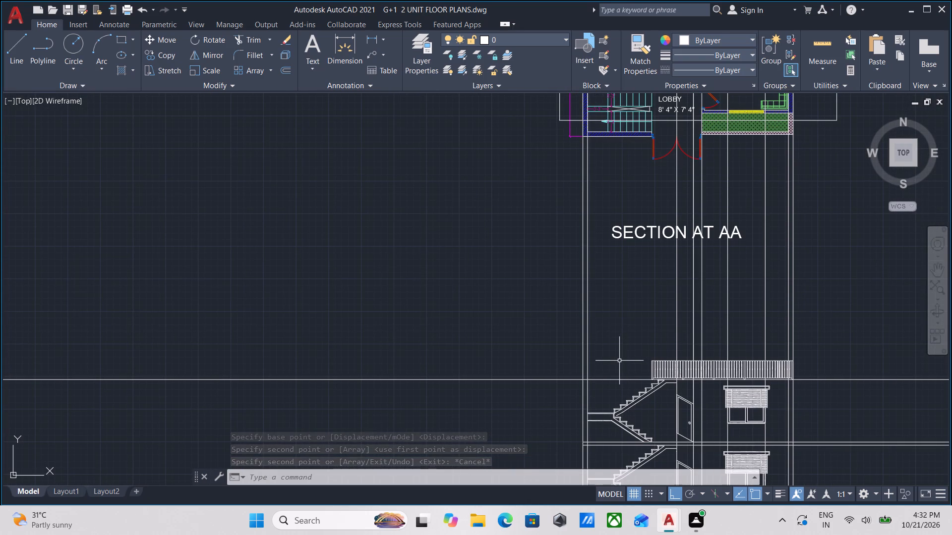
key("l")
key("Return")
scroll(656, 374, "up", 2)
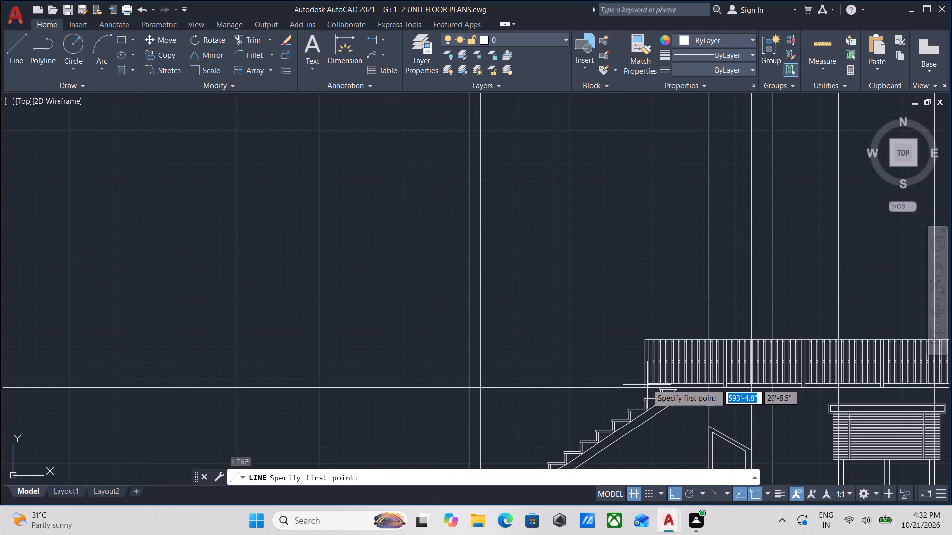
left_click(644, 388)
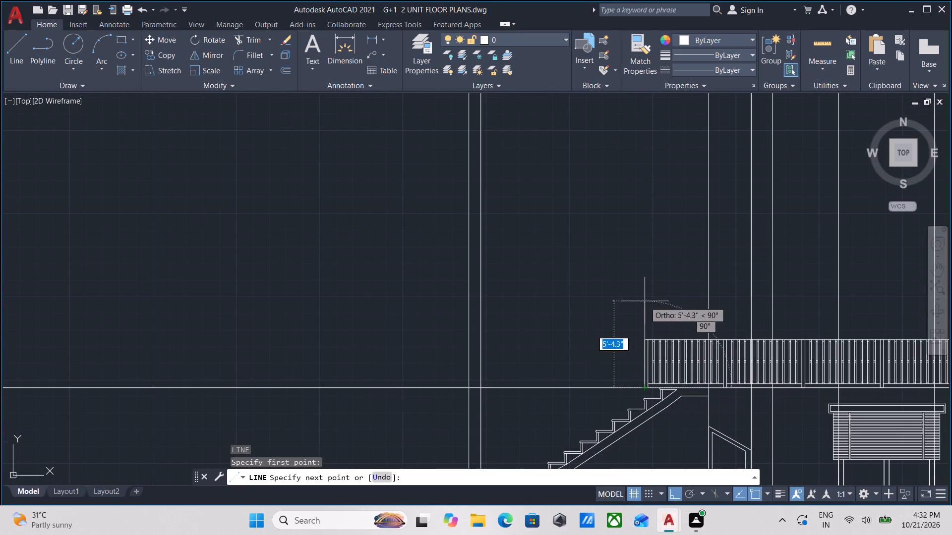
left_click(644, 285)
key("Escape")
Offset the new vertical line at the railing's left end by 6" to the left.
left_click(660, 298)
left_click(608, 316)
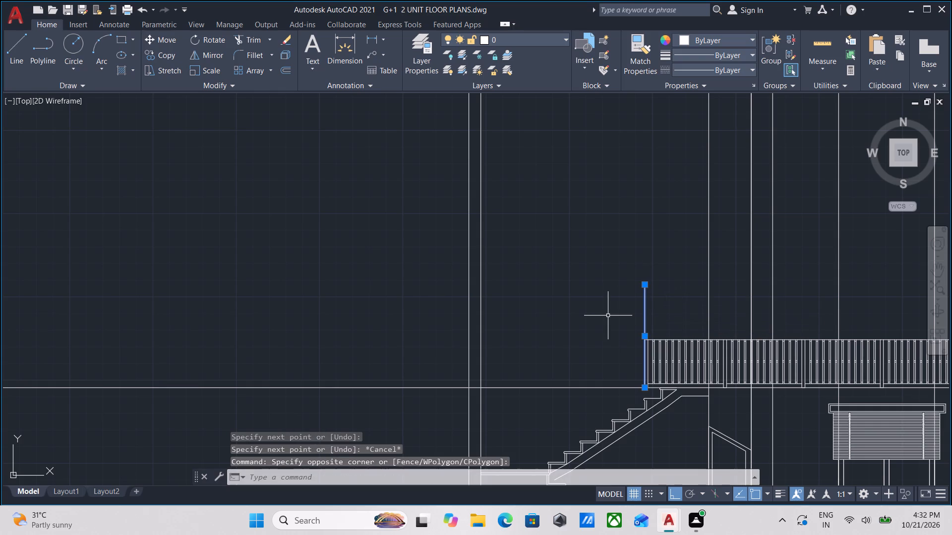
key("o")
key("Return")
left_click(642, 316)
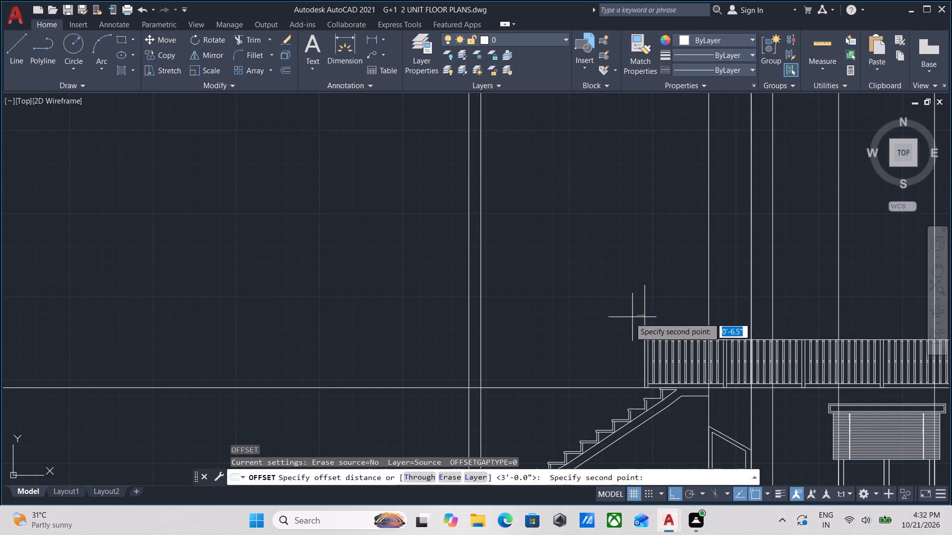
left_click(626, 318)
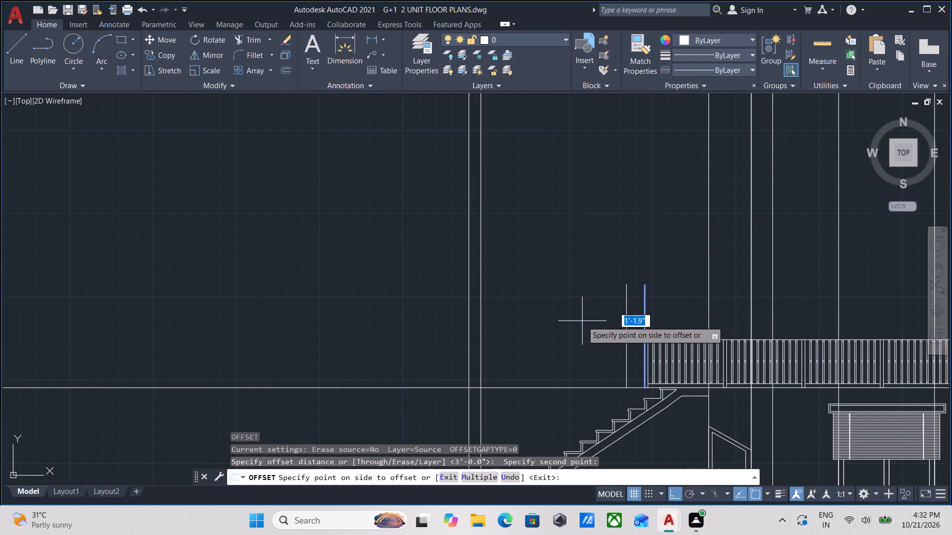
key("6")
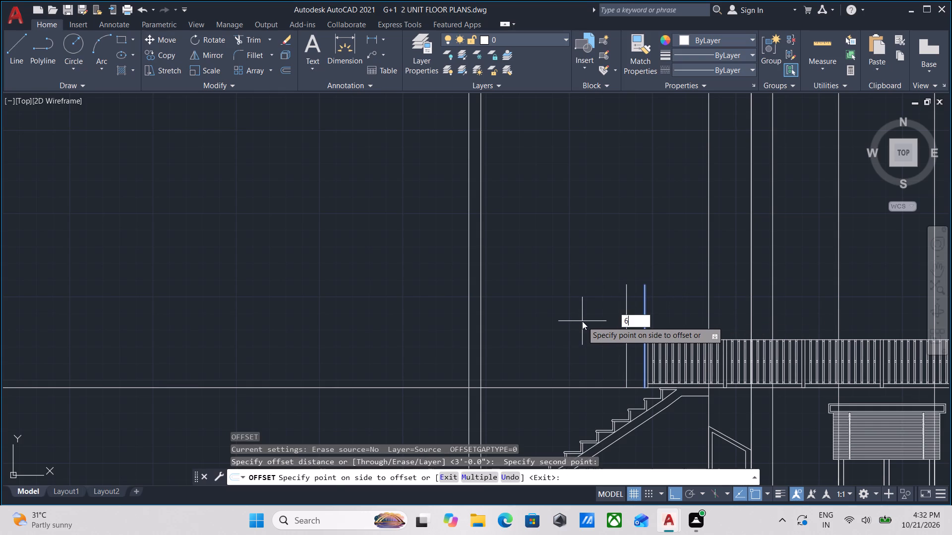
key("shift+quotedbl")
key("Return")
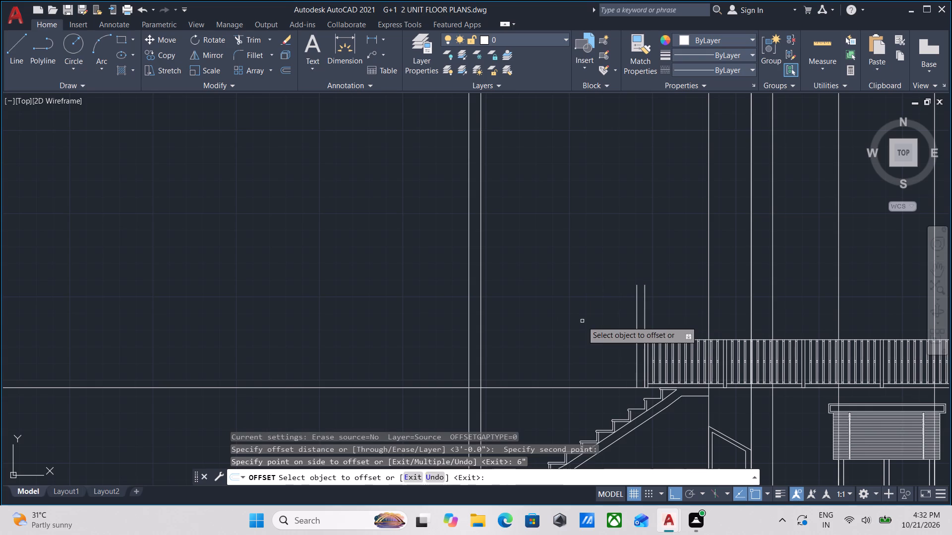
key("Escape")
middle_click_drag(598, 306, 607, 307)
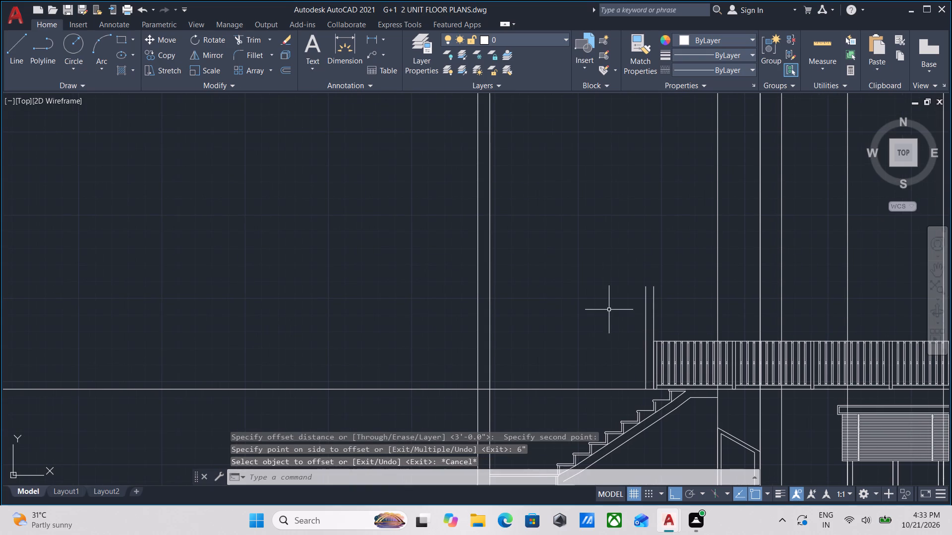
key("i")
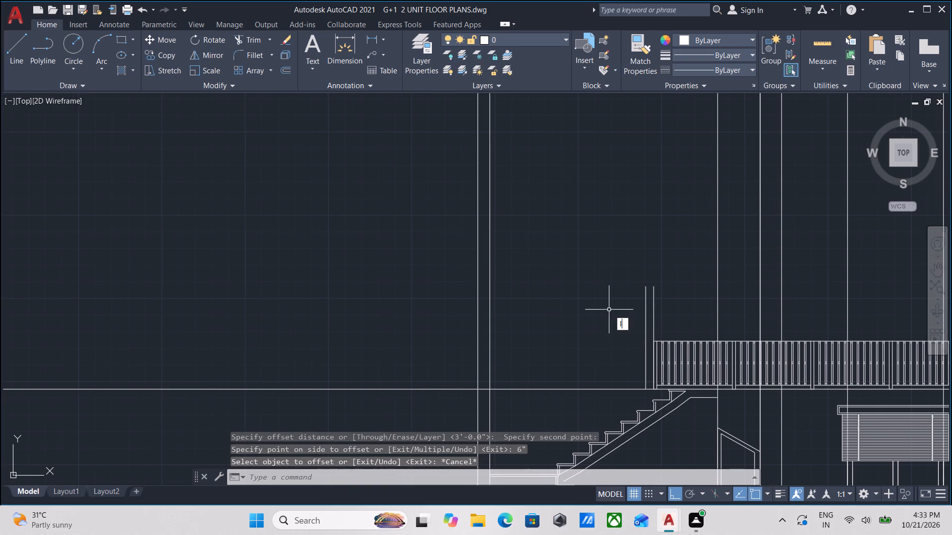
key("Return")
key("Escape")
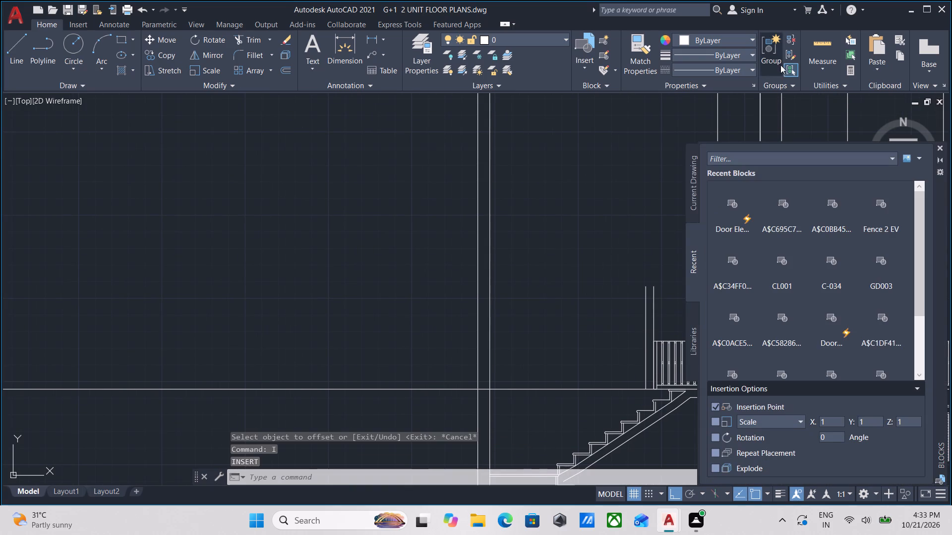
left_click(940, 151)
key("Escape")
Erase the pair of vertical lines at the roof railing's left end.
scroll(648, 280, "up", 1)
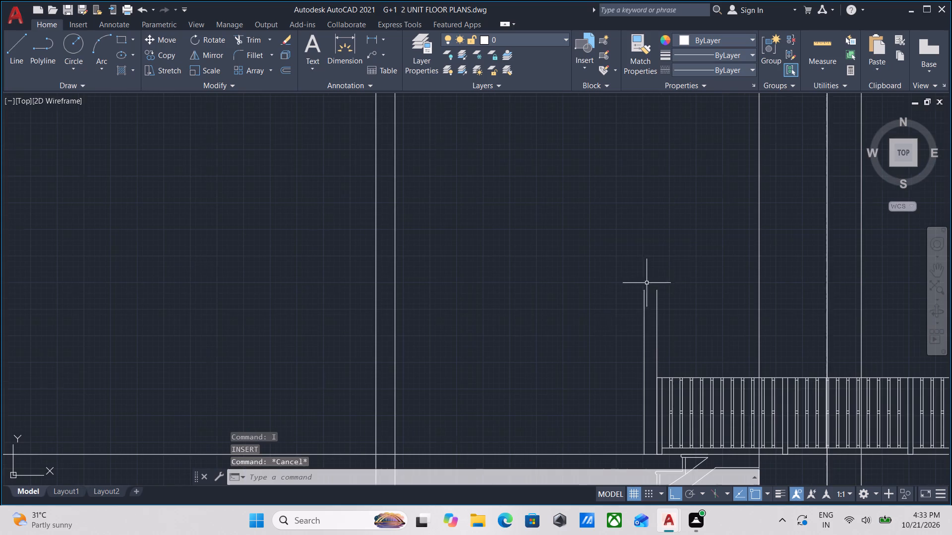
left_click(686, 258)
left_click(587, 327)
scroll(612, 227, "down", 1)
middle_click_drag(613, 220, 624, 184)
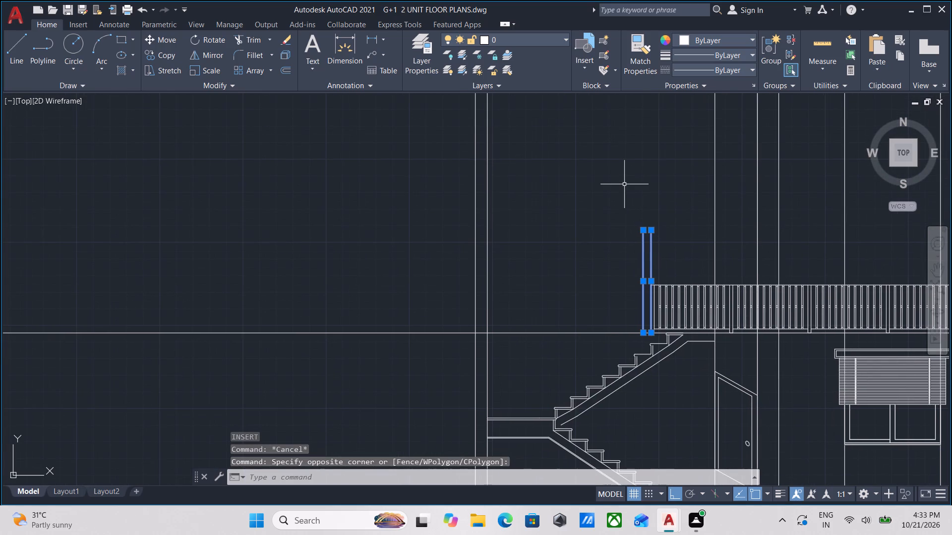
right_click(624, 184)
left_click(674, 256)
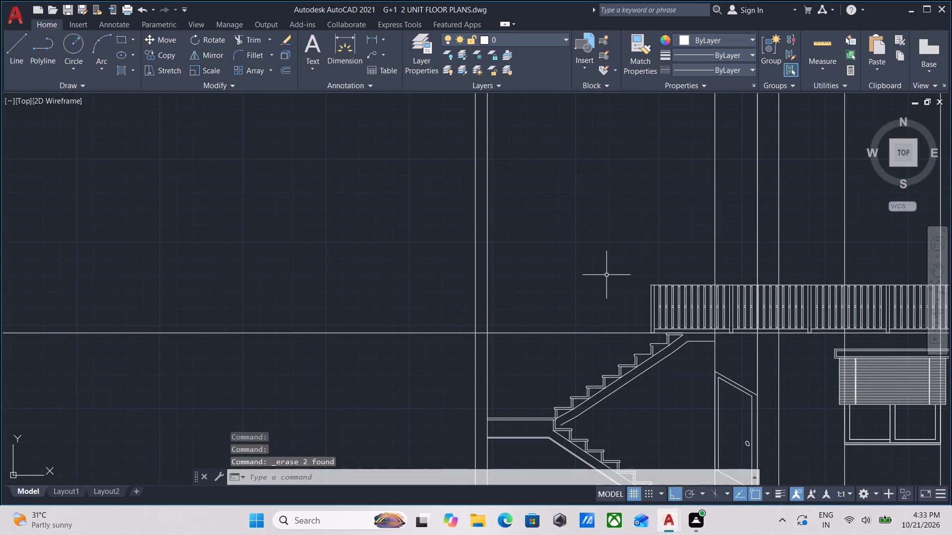
Draw a 7' vertical line straight up from the roof railing's lower-left corner on Section AA's roof line.
scroll(606, 277, "up", 1)
scroll(608, 279, "down", 1)
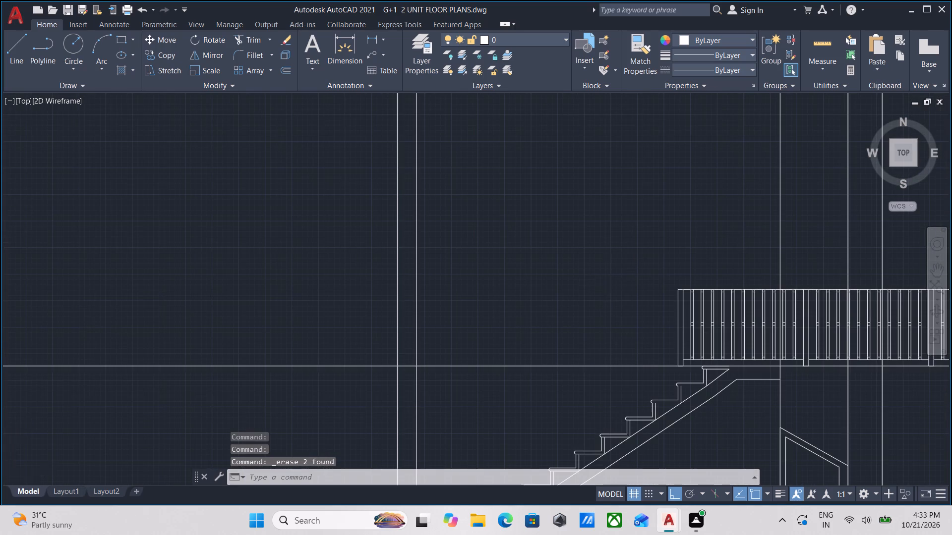
middle_click_drag(608, 279, 604, 219)
key("l")
key("Return")
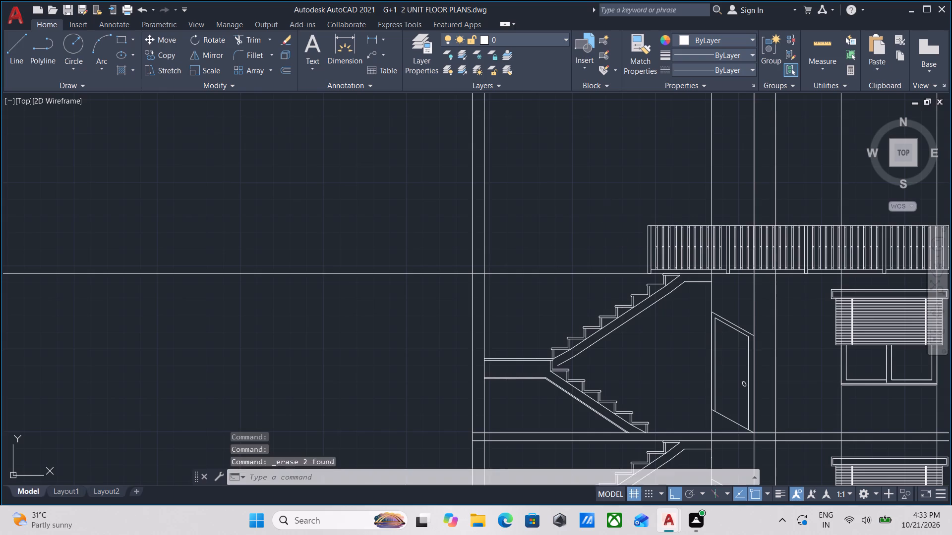
scroll(660, 292, "up", 3)
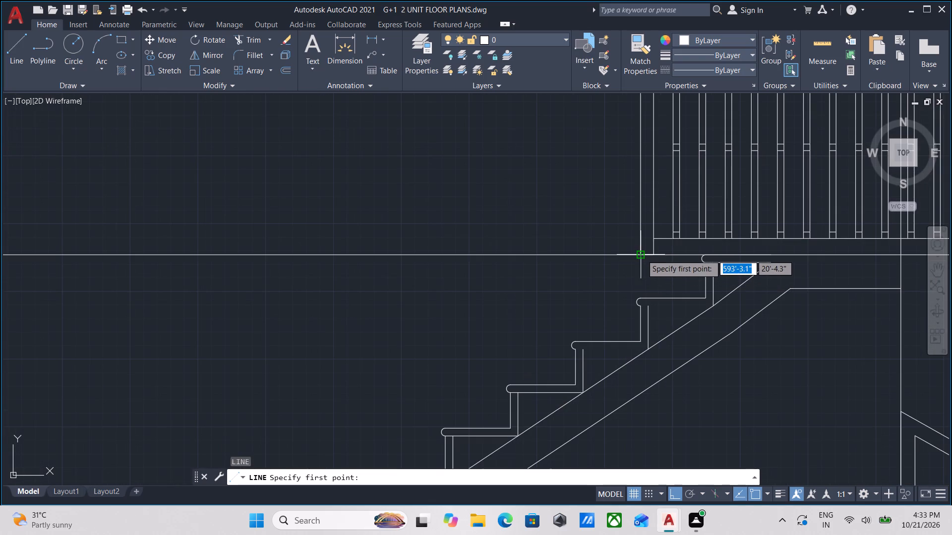
left_click(641, 254)
scroll(617, 107, "down", 1)
middle_click_drag(617, 119, 588, 353)
scroll(592, 234, "down", 1)
middle_click_drag(592, 234, 593, 327)
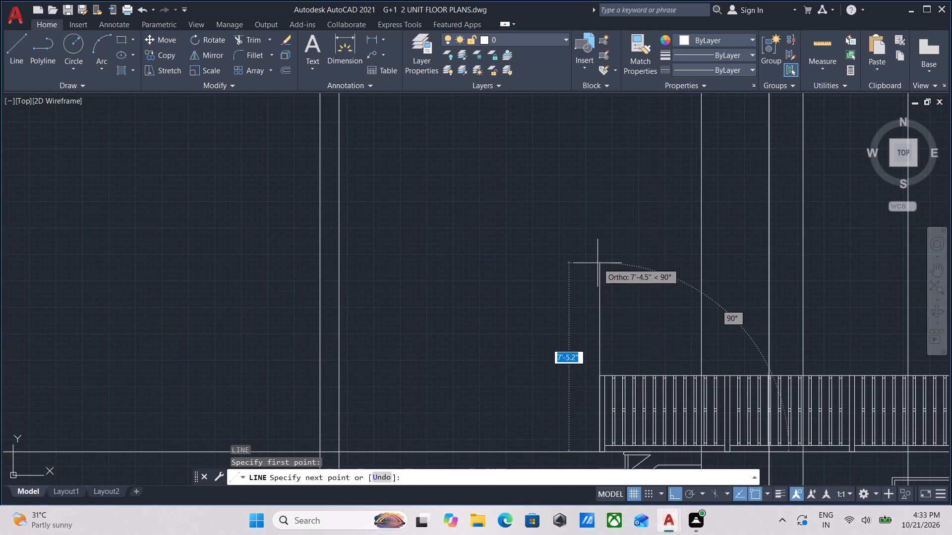
key("7")
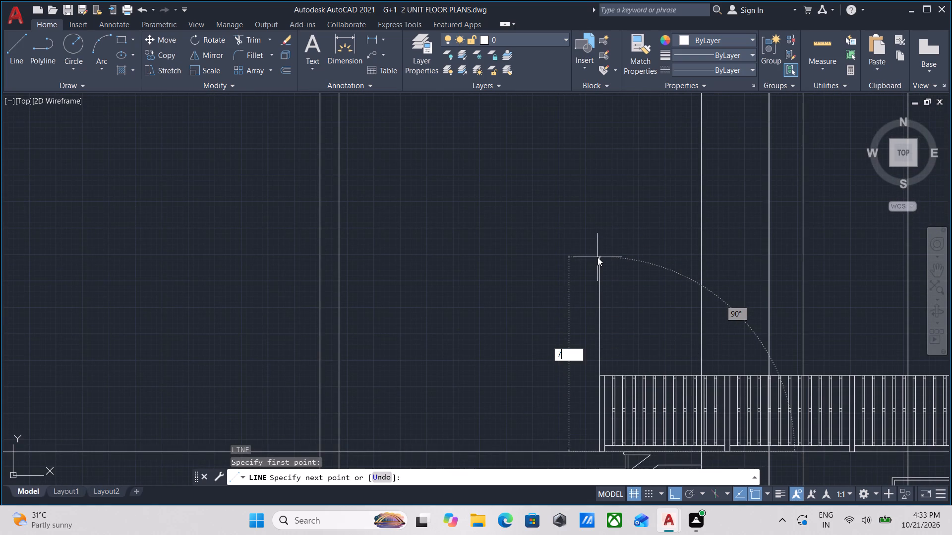
key("apostrophe")
key("Return")
key("Escape")
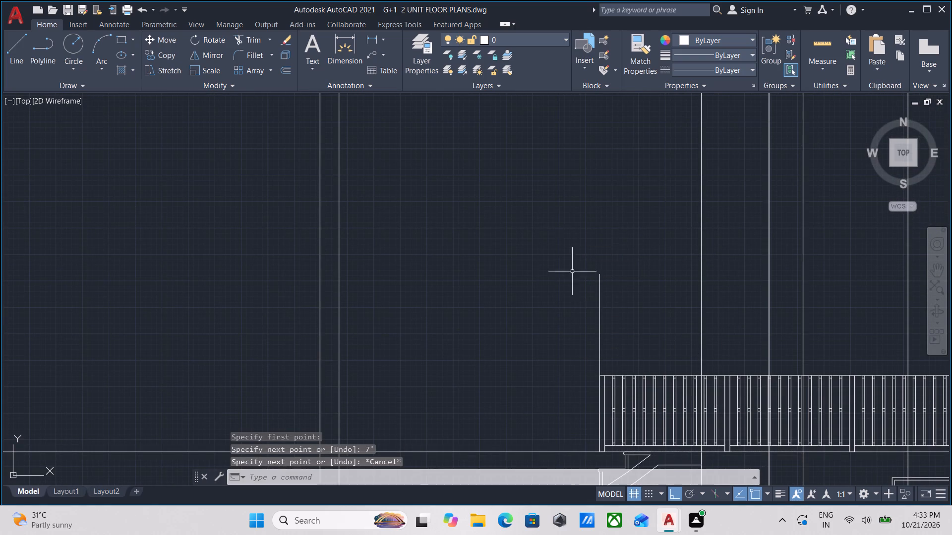
Offset the 7' vertical line by 6" to the left, away from the railing, as the second wall face.
left_click(612, 310)
left_click(559, 303)
key("o")
key("Return")
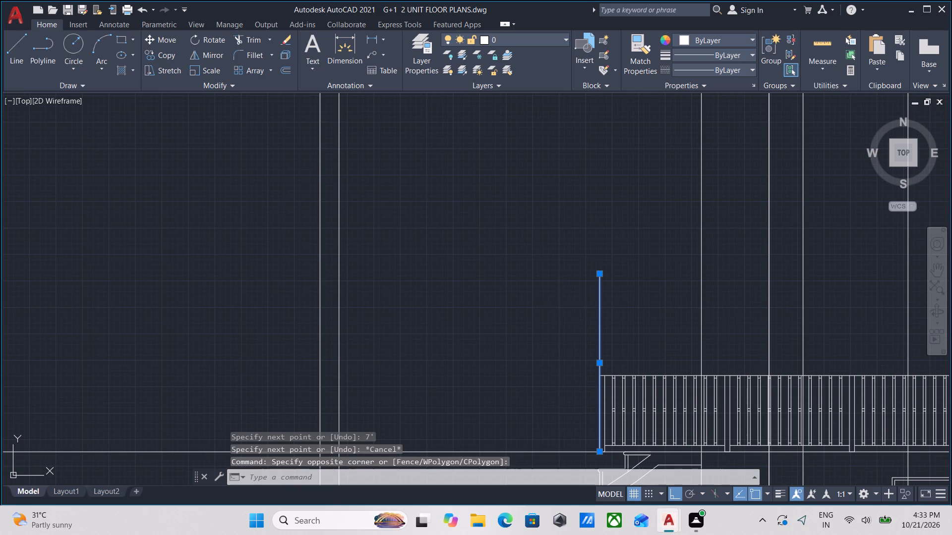
left_click(600, 322)
left_click(587, 322)
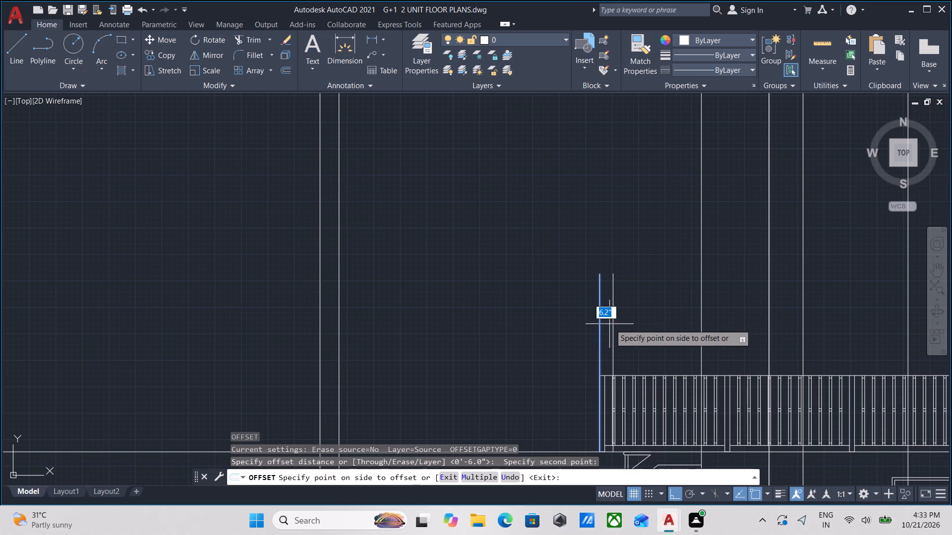
key("6")
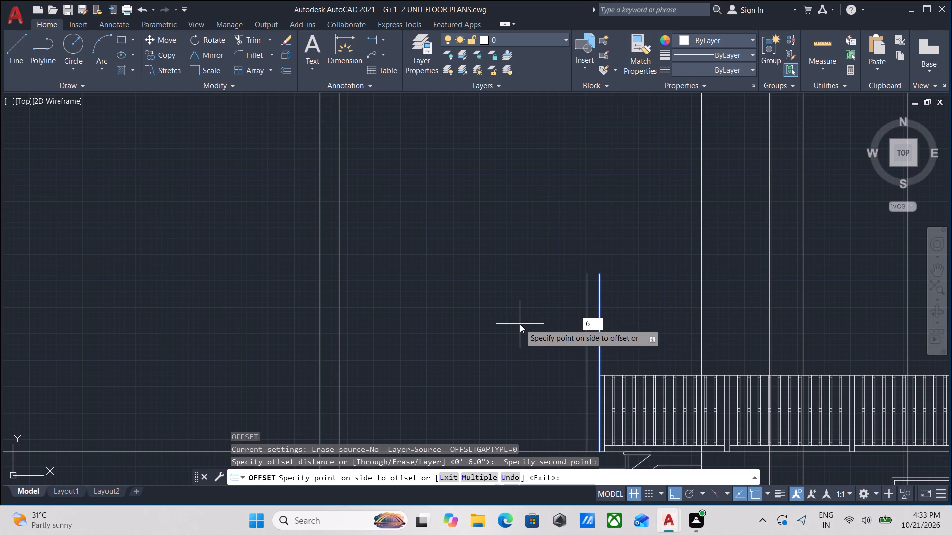
key("shift+quotedbl")
key("Return")
key("Escape")
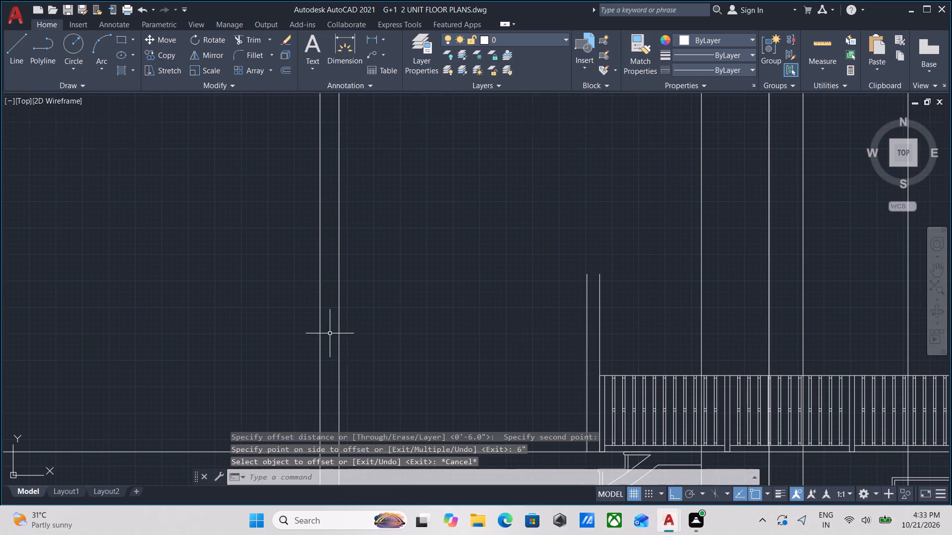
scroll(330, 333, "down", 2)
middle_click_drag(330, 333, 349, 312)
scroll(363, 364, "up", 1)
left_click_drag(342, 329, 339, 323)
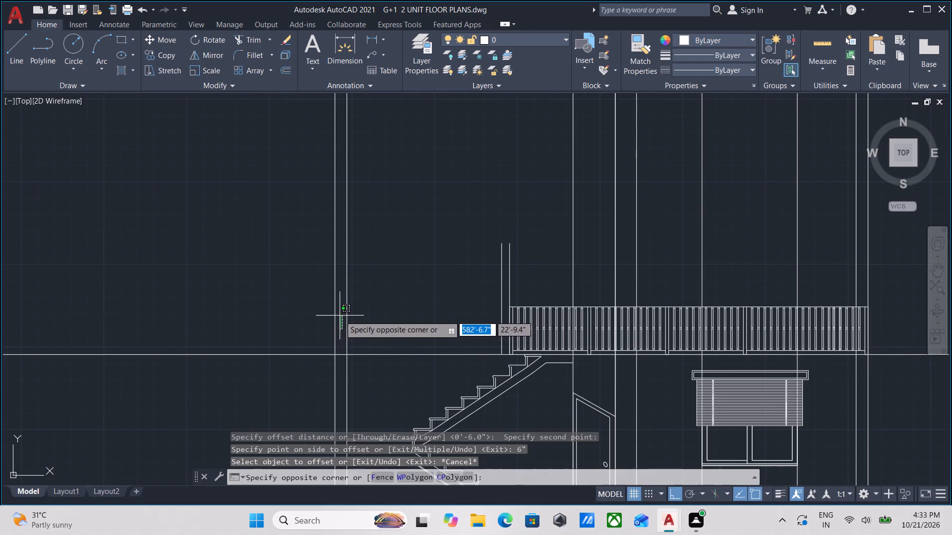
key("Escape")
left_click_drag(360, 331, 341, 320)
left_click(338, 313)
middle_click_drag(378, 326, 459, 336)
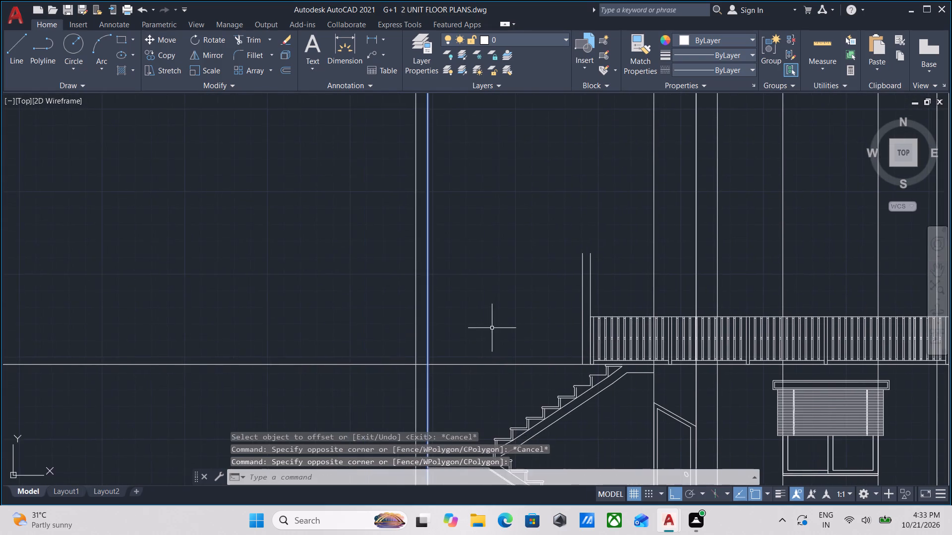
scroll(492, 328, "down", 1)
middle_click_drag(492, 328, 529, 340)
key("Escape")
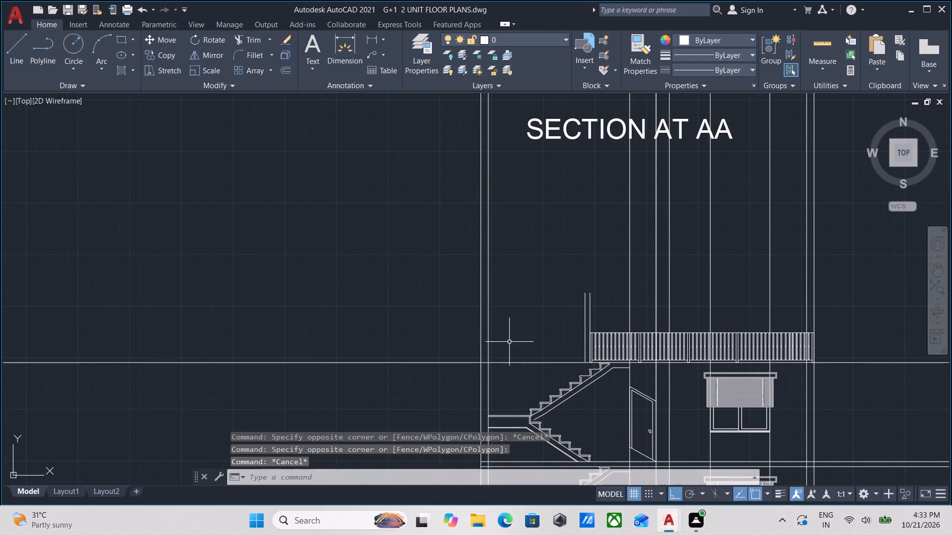
Draw a horizontal line from the top of the stair room's inner vertical line to the inner line of the left outer wall.
key("l")
key("Return")
scroll(549, 277, "up", 2)
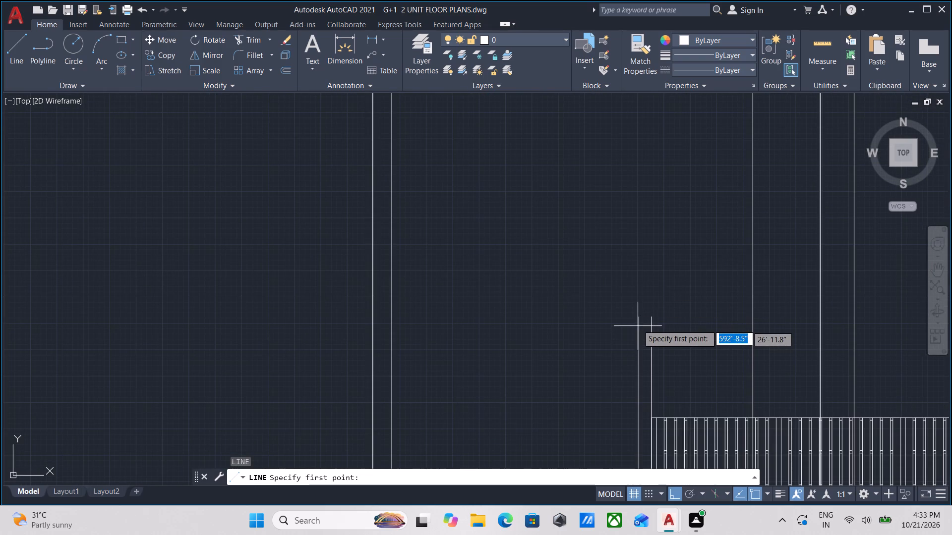
left_click(638, 315)
left_click(393, 318)
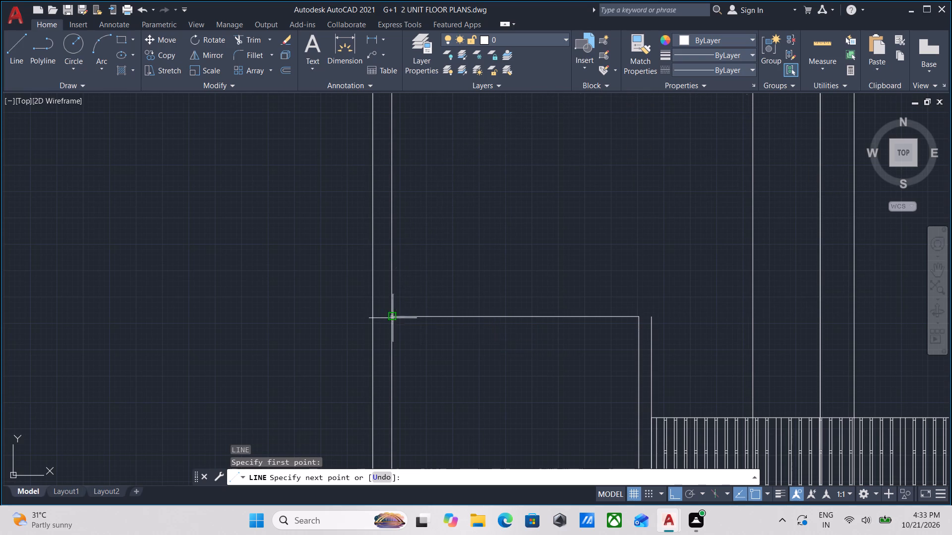
key("Escape")
Offset the new horizontal line above the stair upward by 6" as the top of the roof slab.
left_click_drag(483, 335, 481, 328)
left_click(463, 305)
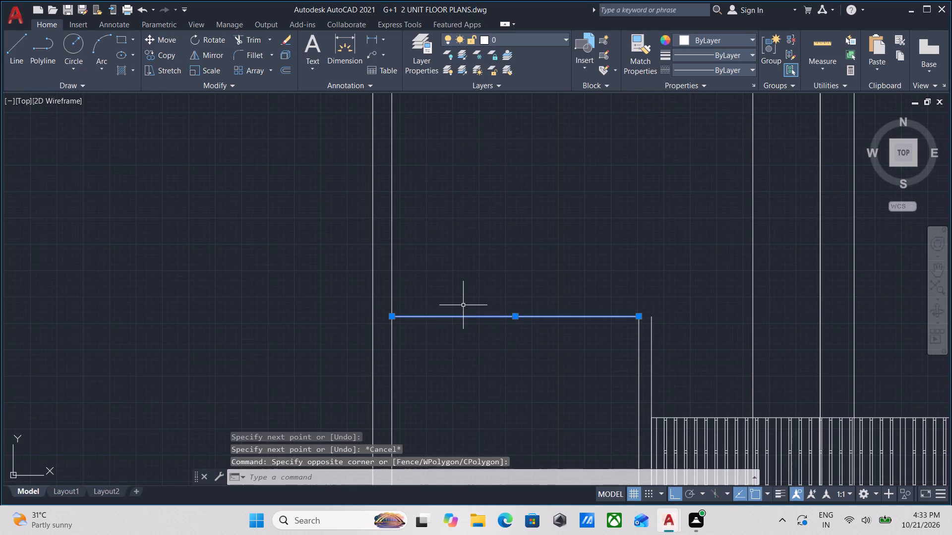
key("o")
key("Return")
left_click(486, 315)
left_click(487, 288)
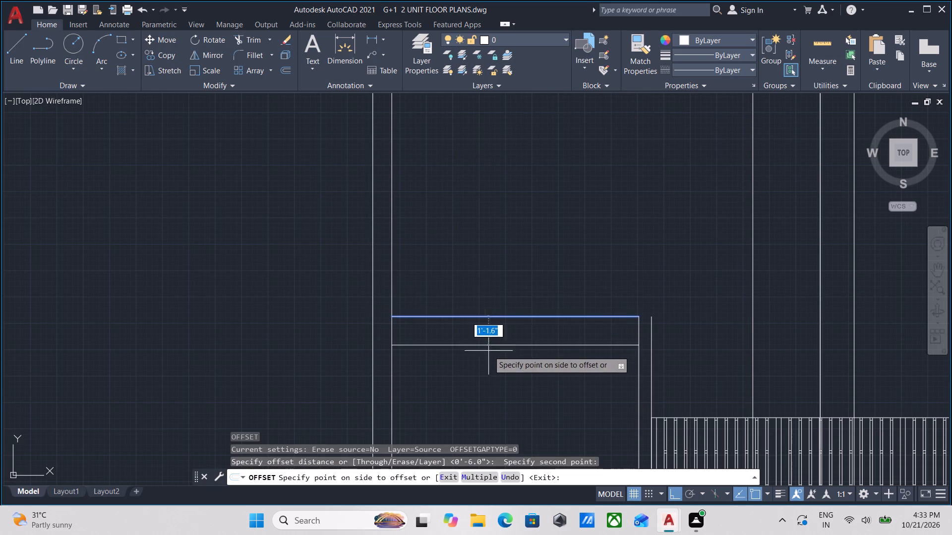
key("6")
key("shift+quotedbl")
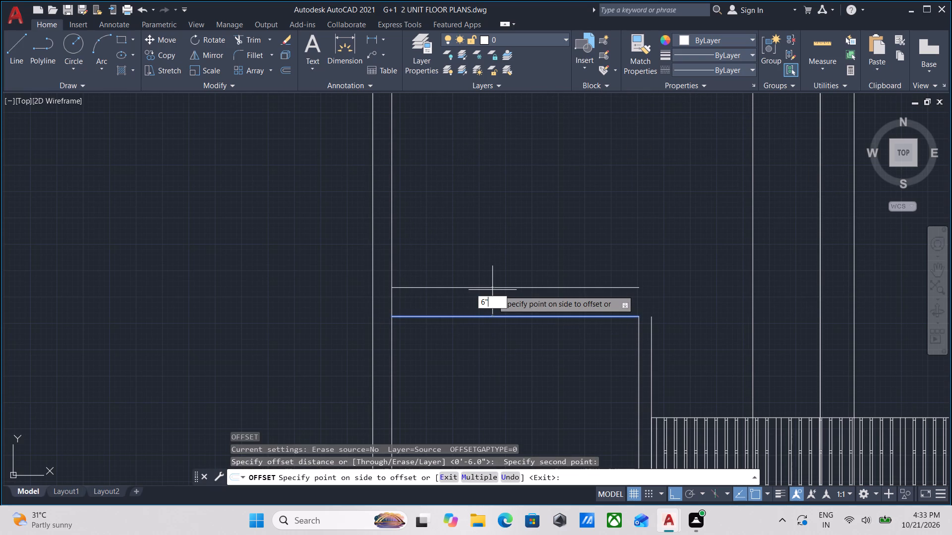
key("Return")
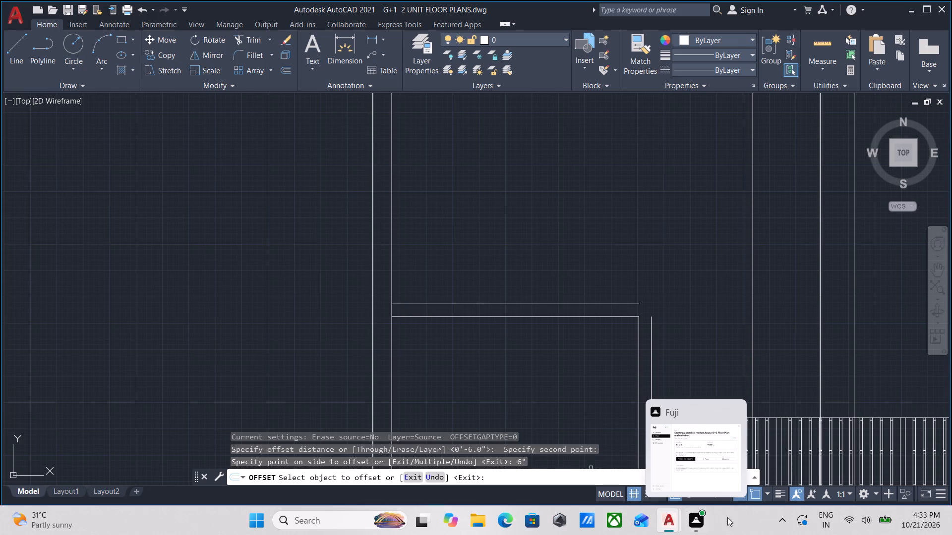
scroll(594, 380, "down", 1)
scroll(587, 366, "up", 1)
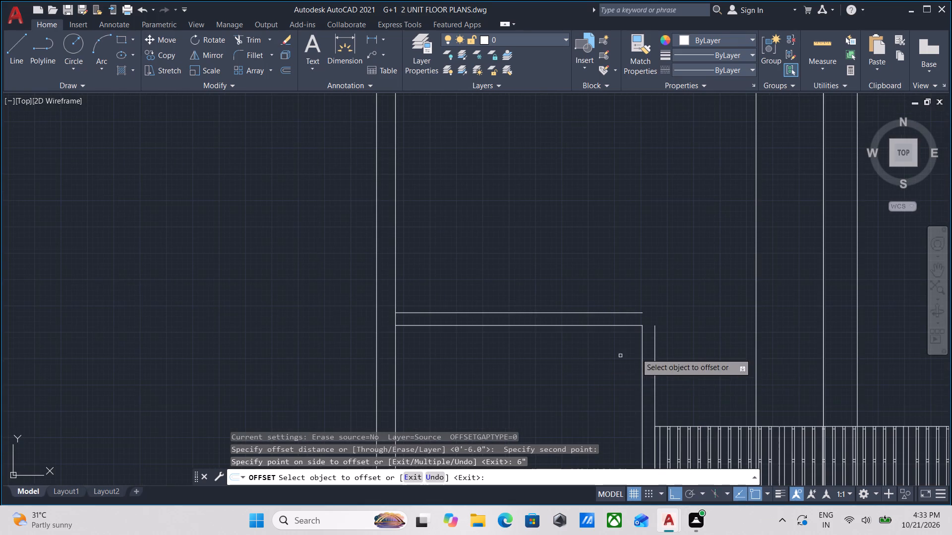
key("Escape")
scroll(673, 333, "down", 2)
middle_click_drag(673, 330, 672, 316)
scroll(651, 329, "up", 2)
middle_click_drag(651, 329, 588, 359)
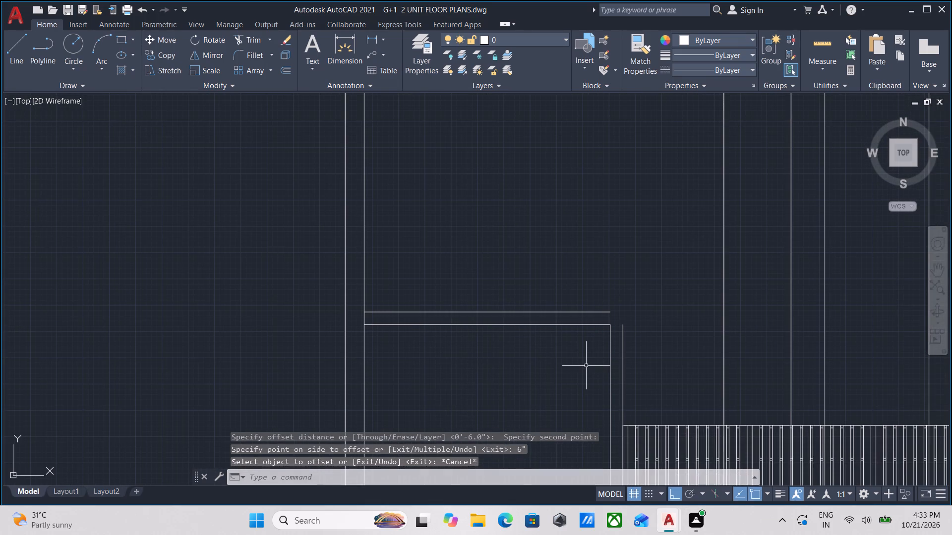
Fillet the stair room's top slab line with the inner face line of its wall into a square corner.
middle_click_drag(593, 352, 604, 351)
scroll(613, 365, "down", 1)
middle_click_drag(614, 365, 619, 365)
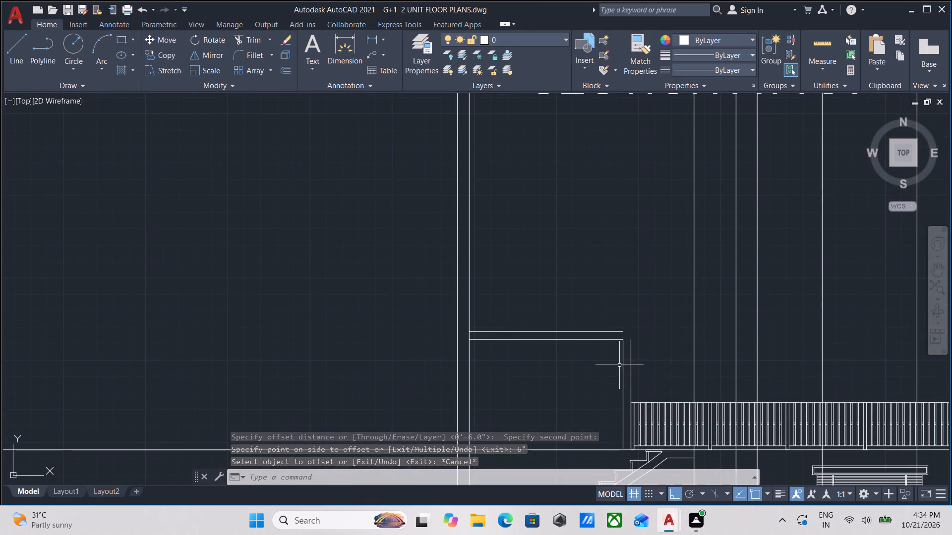
key("f")
key("Return")
scroll(630, 333, "up", 2)
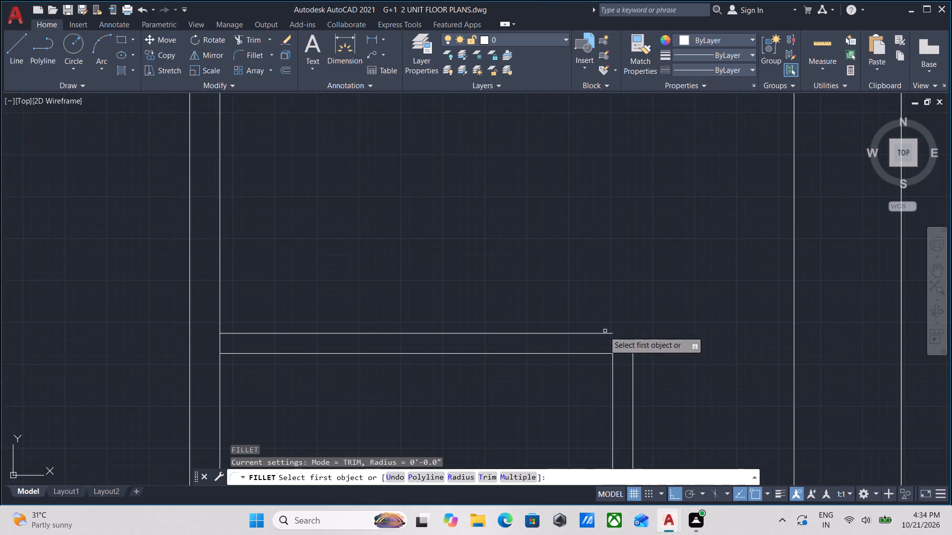
left_click(584, 333)
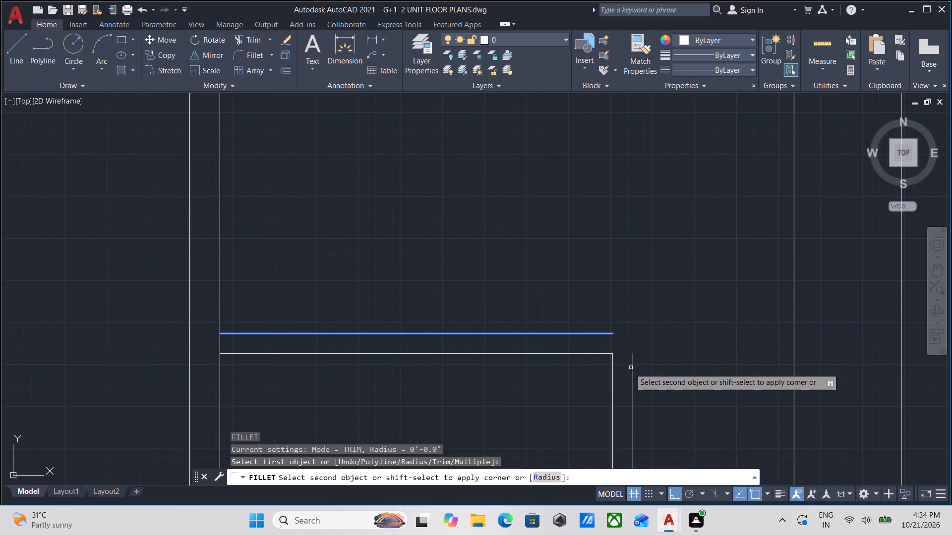
left_click(612, 370)
key("Escape")
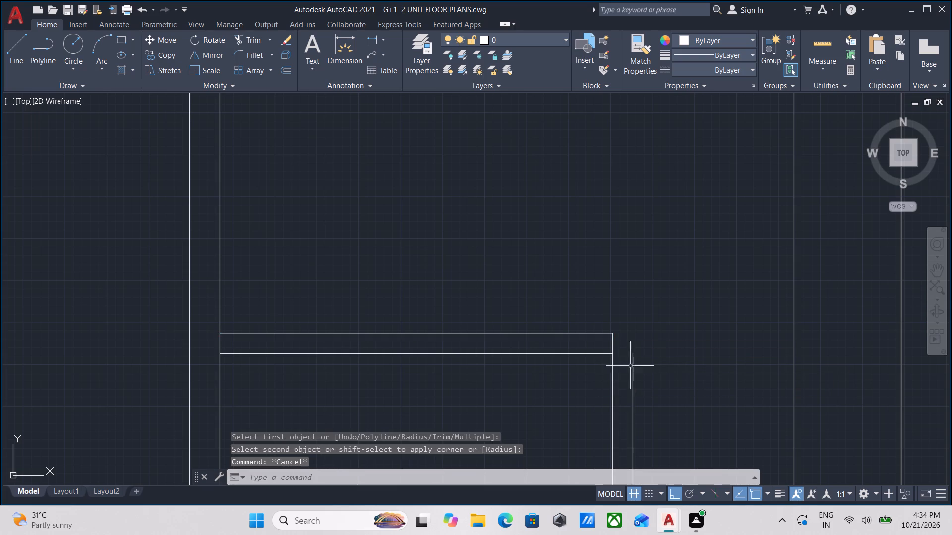
Draw the slab's closing corner: 6" up from the stair room wall's outer line, and back to the slab top line's end.
scroll(610, 345, "up", 1)
key("l")
key("Return")
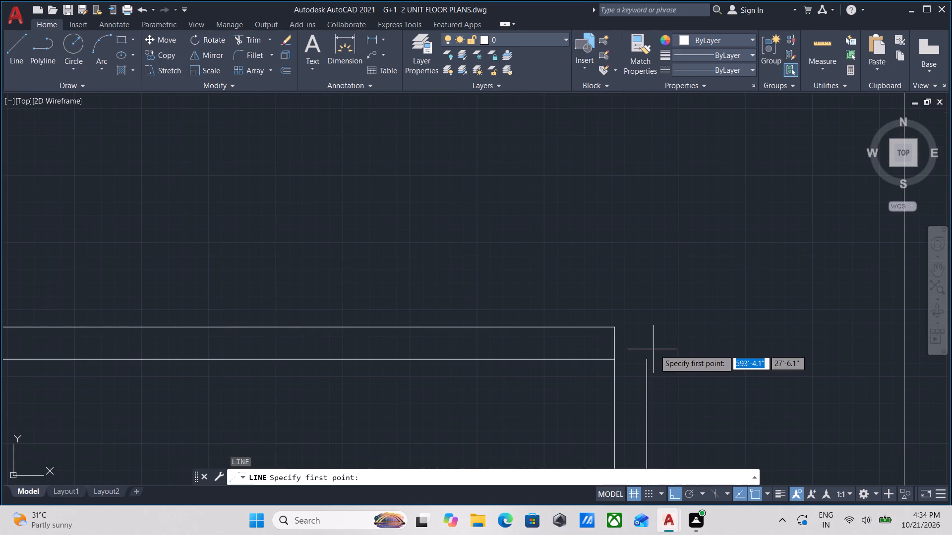
left_click(648, 361)
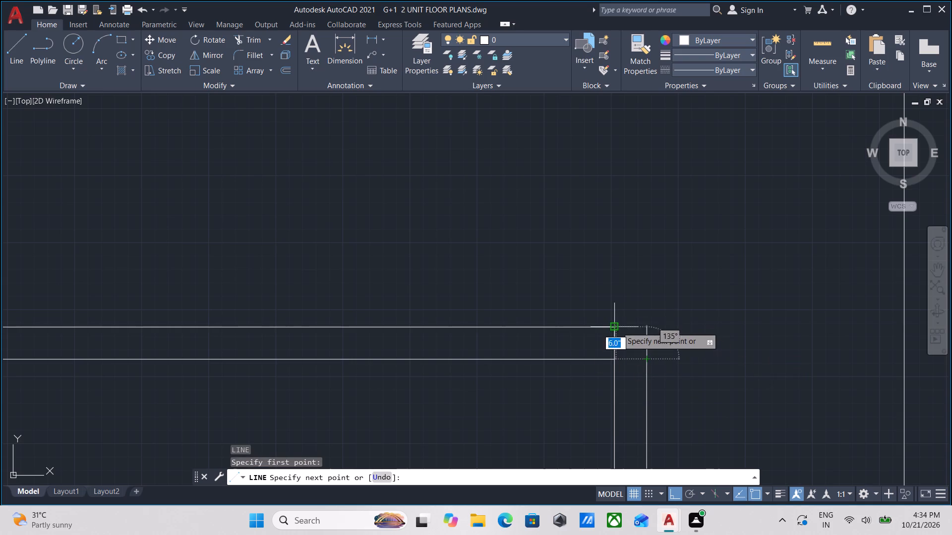
left_click(647, 326)
left_click(615, 328)
key("Escape")
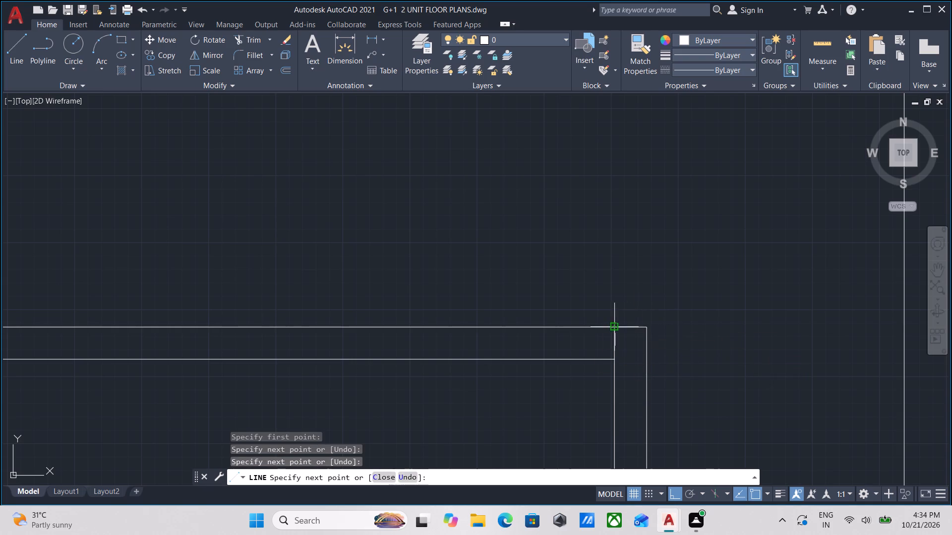
Extend the stair room slab's top line to the outer line of the left outer wall.
scroll(615, 328, "down", 3)
middle_click_drag(506, 400, 533, 364)
scroll(548, 347, "down", 2)
middle_click_drag(548, 346, 553, 340)
scroll(539, 331, "up", 1)
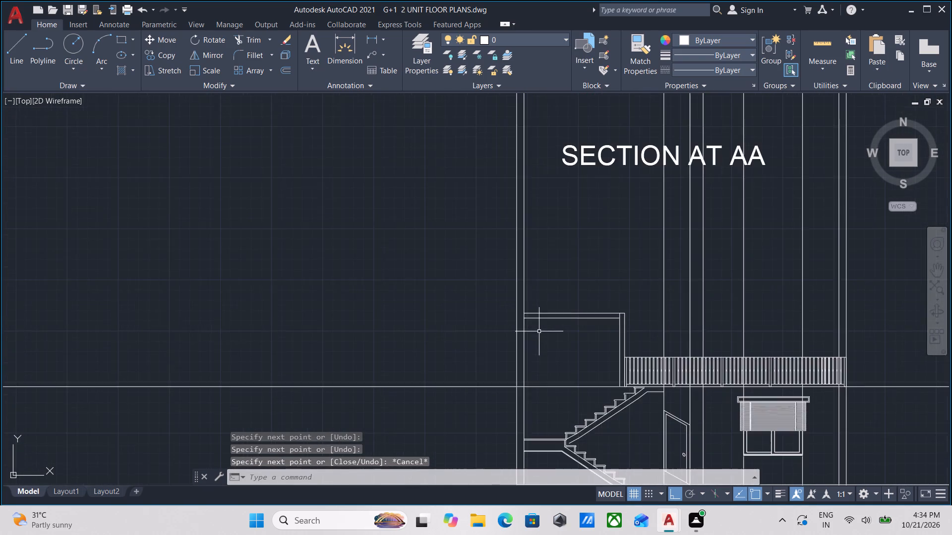
scroll(518, 327, "up", 2)
middle_click_drag(521, 336, 519, 372)
scroll(558, 339, "up", 1)
middle_click_drag(530, 340, 529, 378)
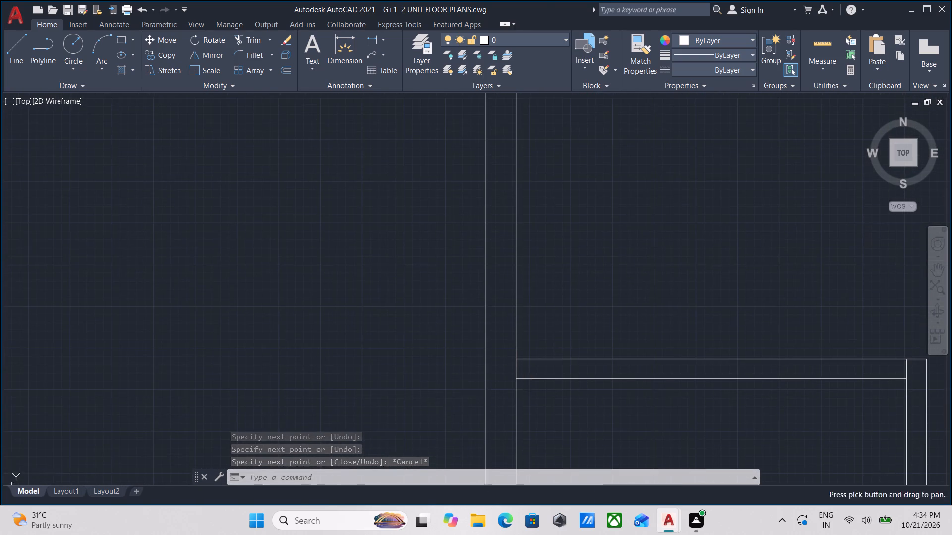
middle_click_drag(531, 349, 530, 370)
key("Escape")
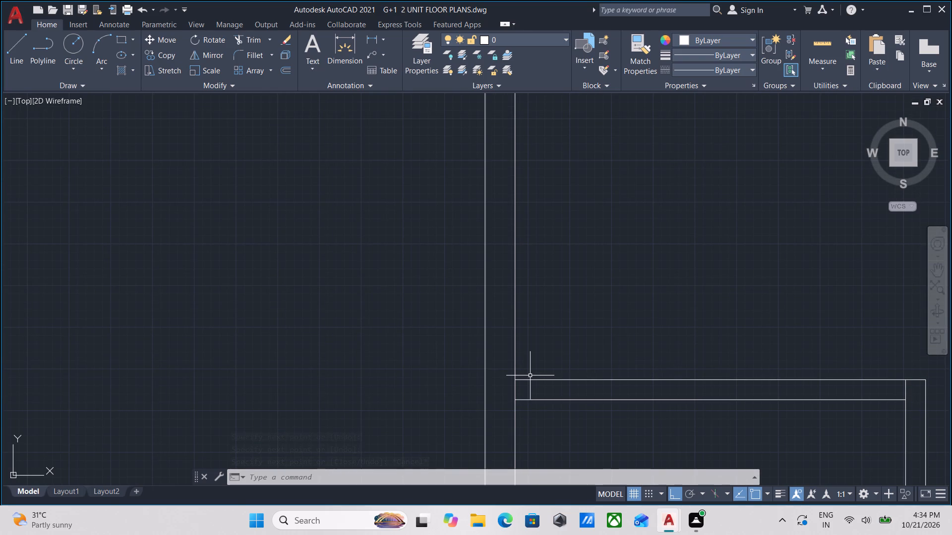
key("e")
key("x")
key("Return")
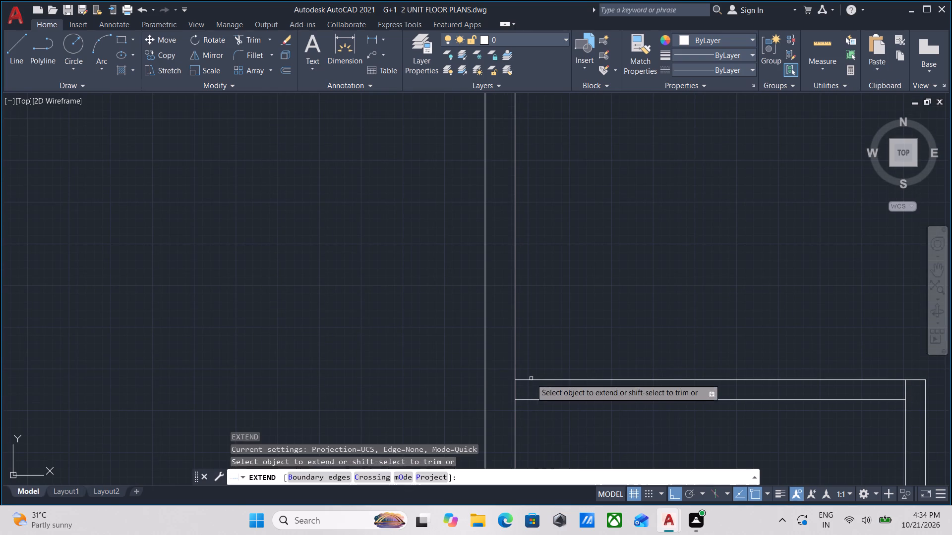
left_click(524, 381)
scroll(536, 368, "down", 2)
key("Escape")
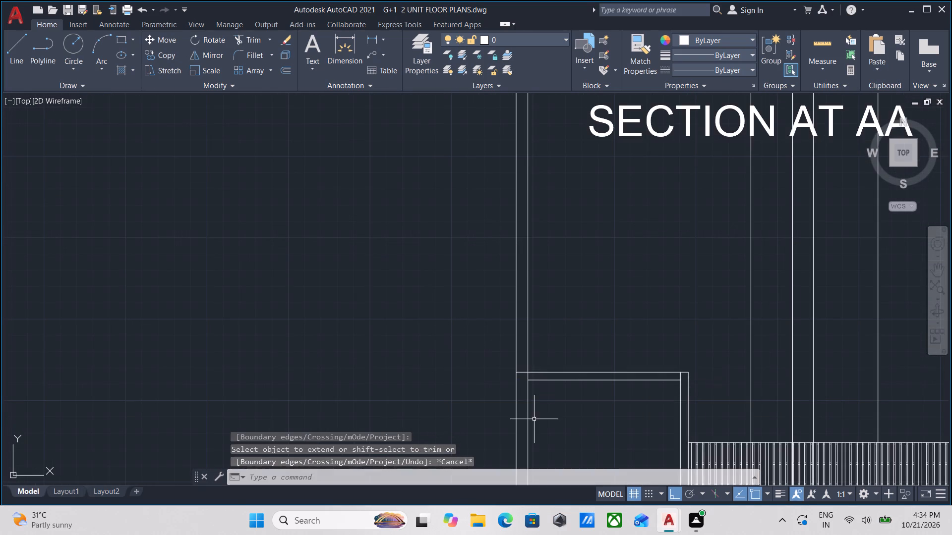
Examine the whole of Section AA and compare it with the front elevation.
scroll(535, 418, "down", 3)
middle_click_drag(536, 418, 533, 440)
middle_click_drag(564, 400, 566, 292)
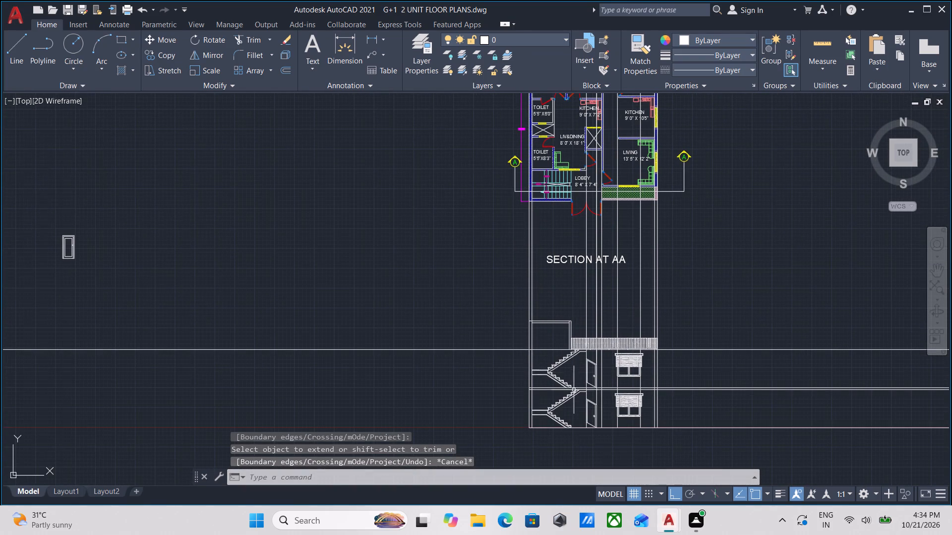
scroll(589, 429, "up", 1)
middle_click_drag(589, 429, 596, 466)
middle_click_drag(596, 464, 597, 498)
scroll(600, 459, "down", 1)
middle_click_drag(601, 456, 614, 406)
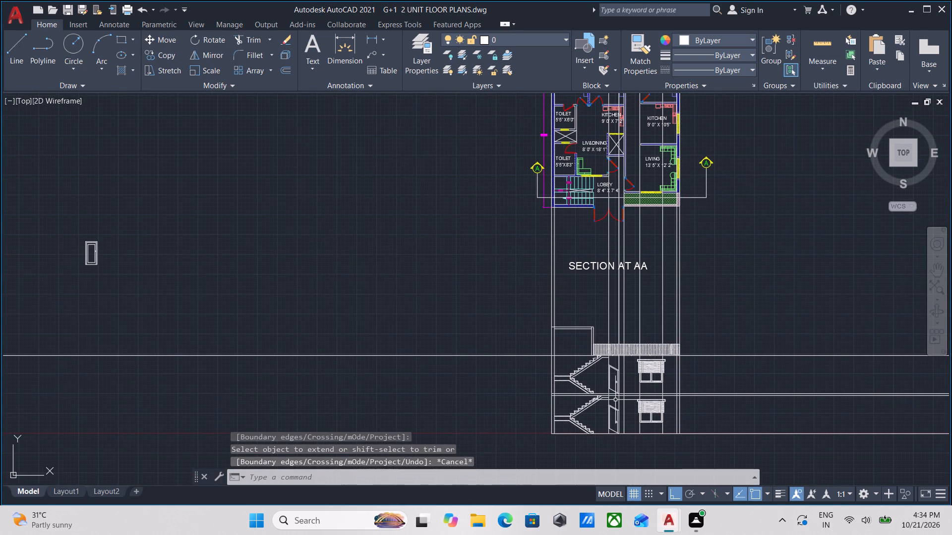
middle_click_drag(614, 408, 614, 409)
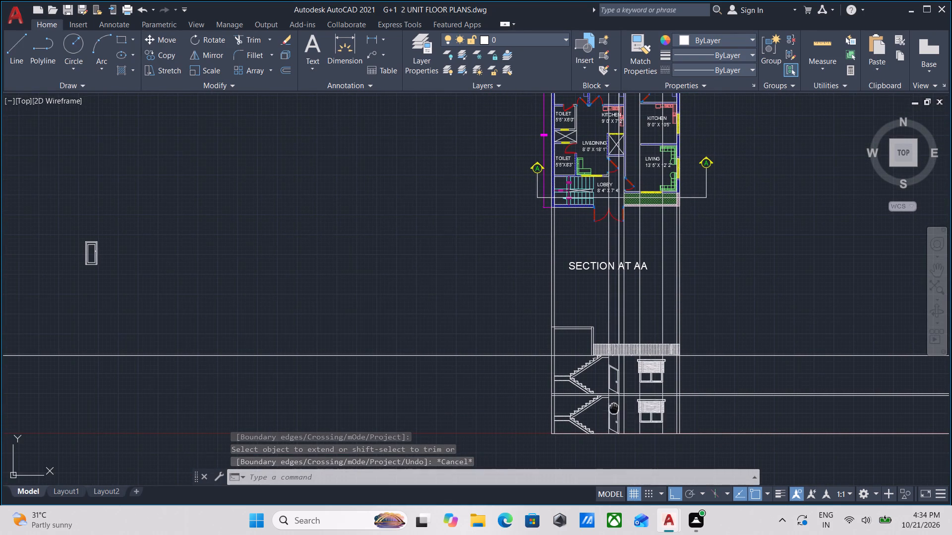
middle_click_drag(614, 409, 604, 453)
scroll(602, 453, "down", 1)
middle_click_drag(602, 453, 694, 369)
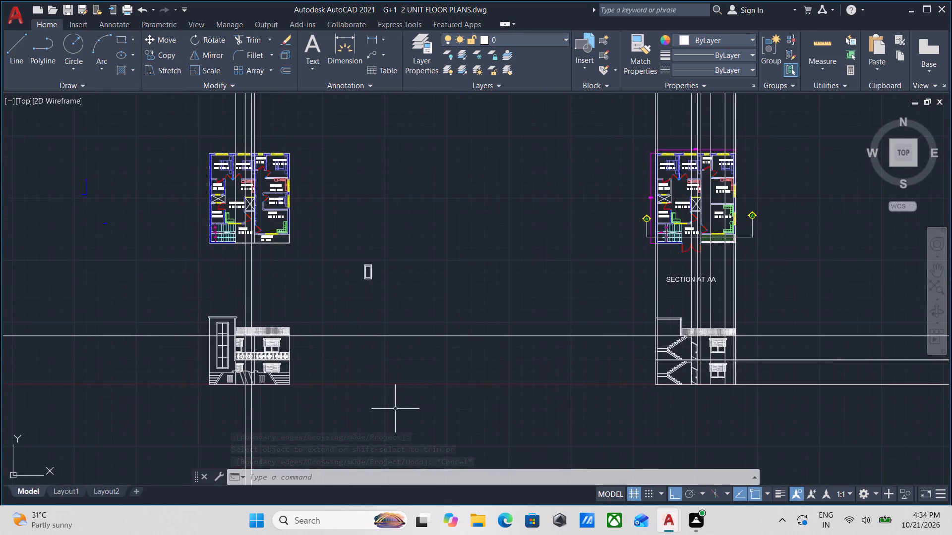
scroll(365, 400, "up", 2)
key("Escape")
scroll(362, 399, "down", 2)
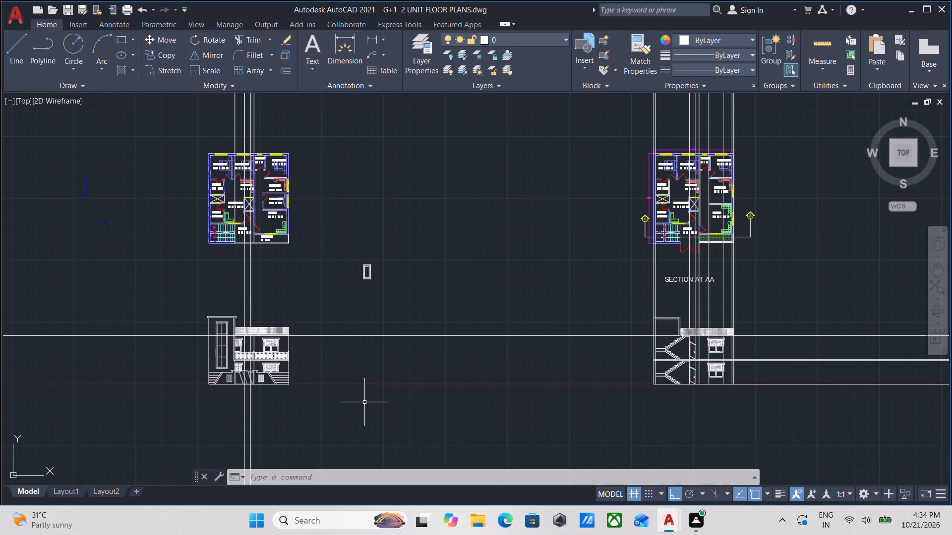
scroll(506, 345, "up", 2)
middle_click_drag(852, 313, 609, 365)
scroll(603, 369, "down", 1)
middle_click_drag(603, 369, 758, 328)
scroll(595, 411, "down", 1)
middle_click_drag(595, 411, 663, 392)
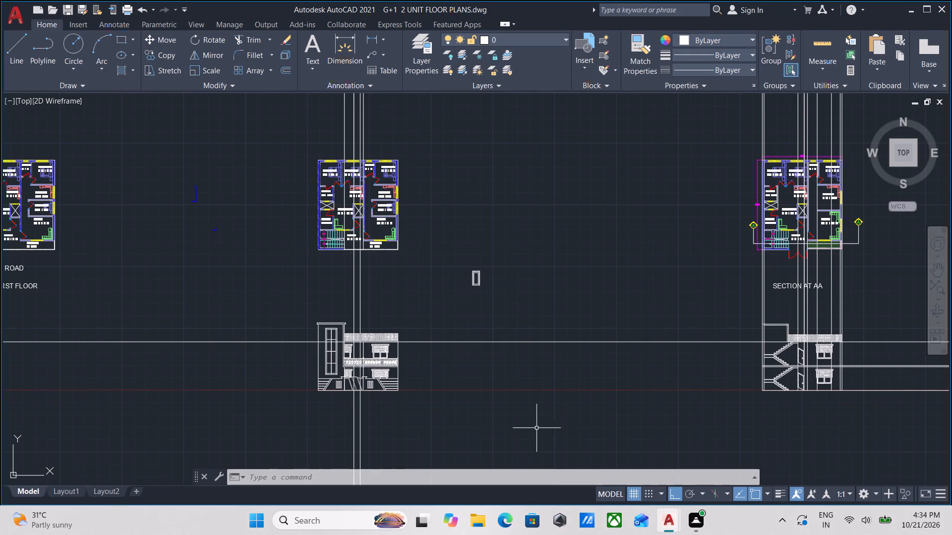
middle_click_drag(543, 435, 505, 440)
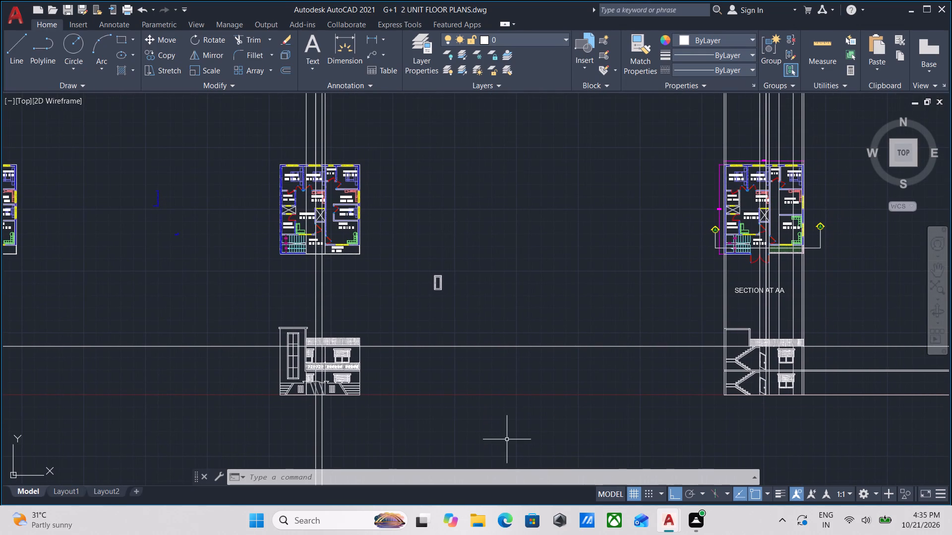
middle_click_drag(533, 447, 478, 457)
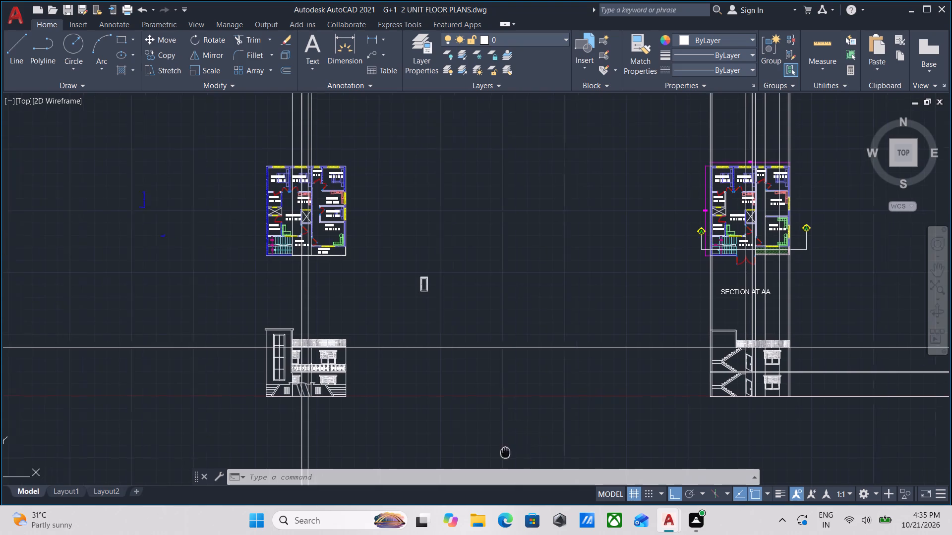
middle_click_drag(478, 457, 394, 475)
scroll(670, 443, "up", 1)
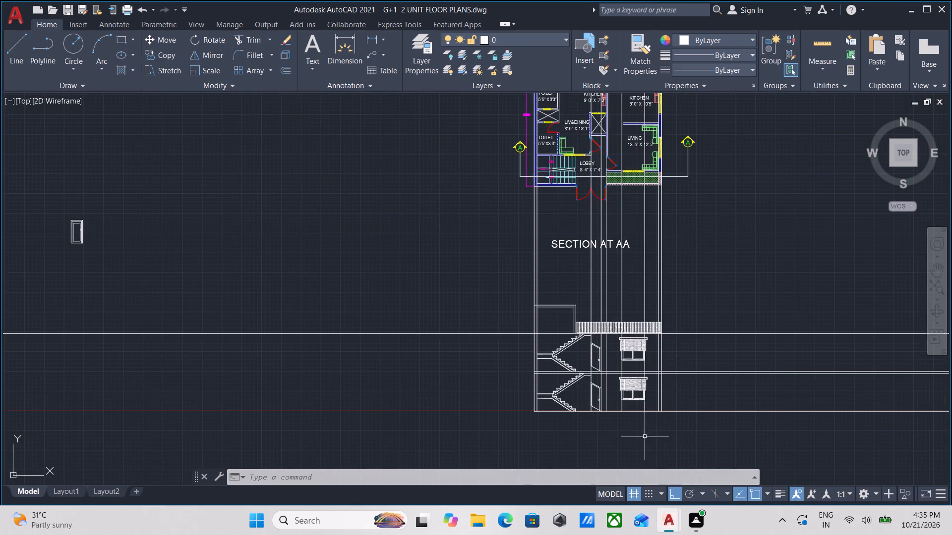
Trim away the vertical projection lines between the floor plan and the top of Section AA.
scroll(507, 410, "up", 1)
scroll(496, 403, "down", 1)
middle_click_drag(496, 403, 493, 501)
middle_click_drag(696, 384, 696, 379)
type("TR")
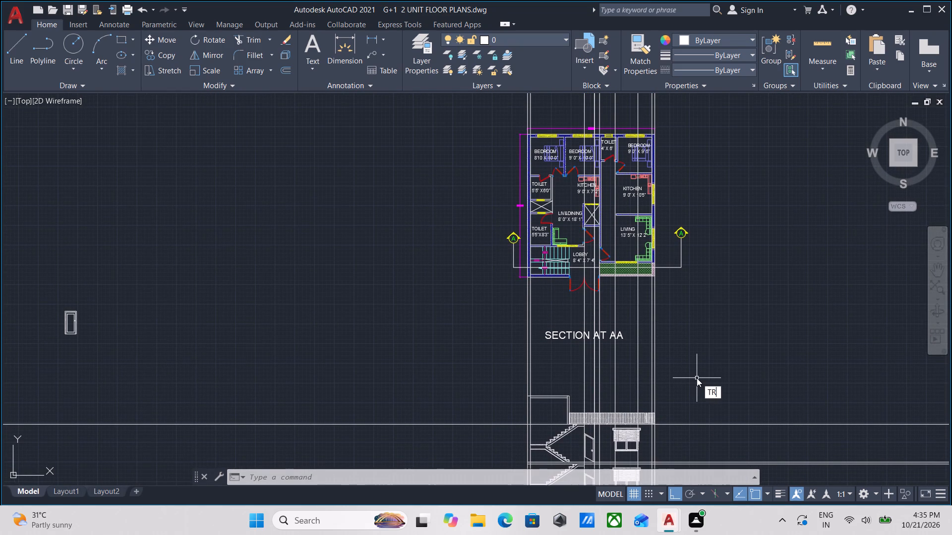
key("Return")
left_click(697, 378)
left_click(465, 358)
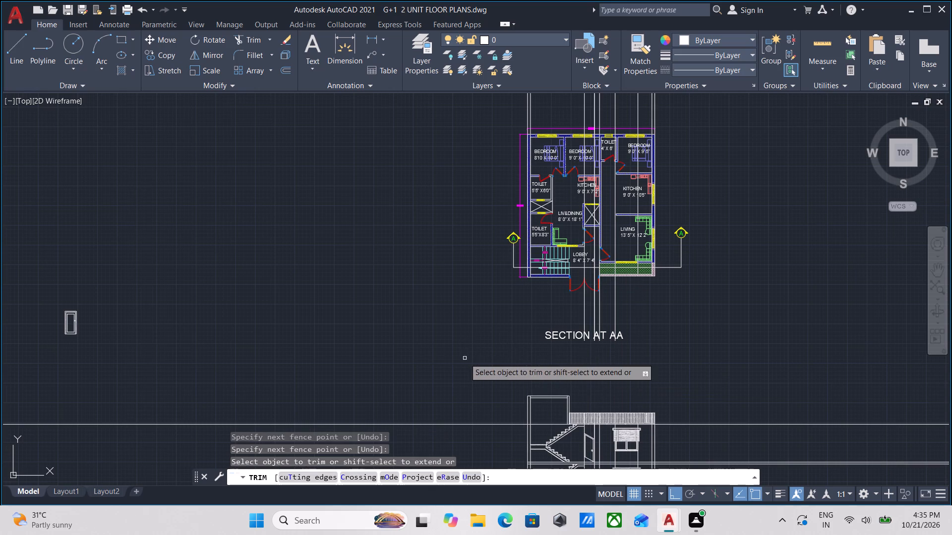
Trim the horizontal roof line between the front elevation and Section AA.
scroll(465, 358, "down", 1)
middle_click_drag(465, 358, 532, 293)
left_click(523, 301)
left_click(508, 431)
left_click(702, 433)
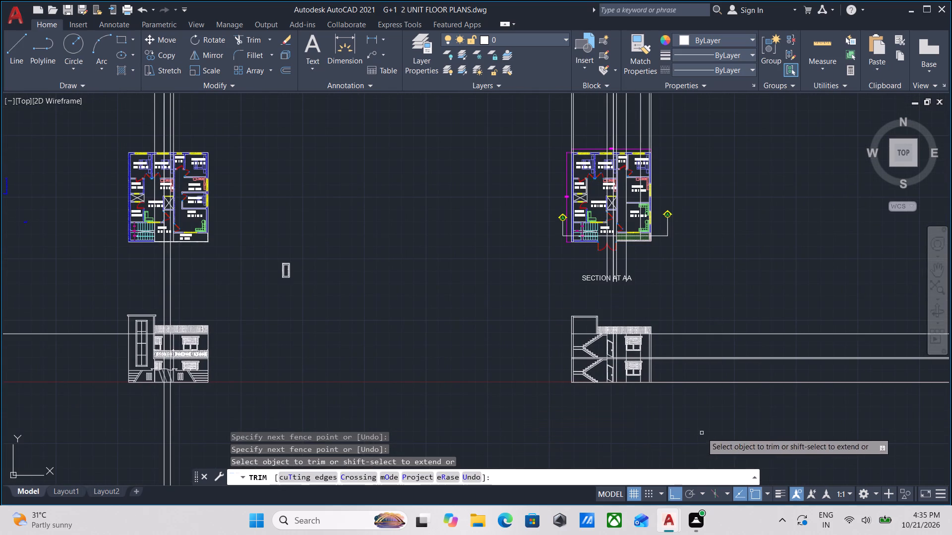
key("Escape")
key("Escape")
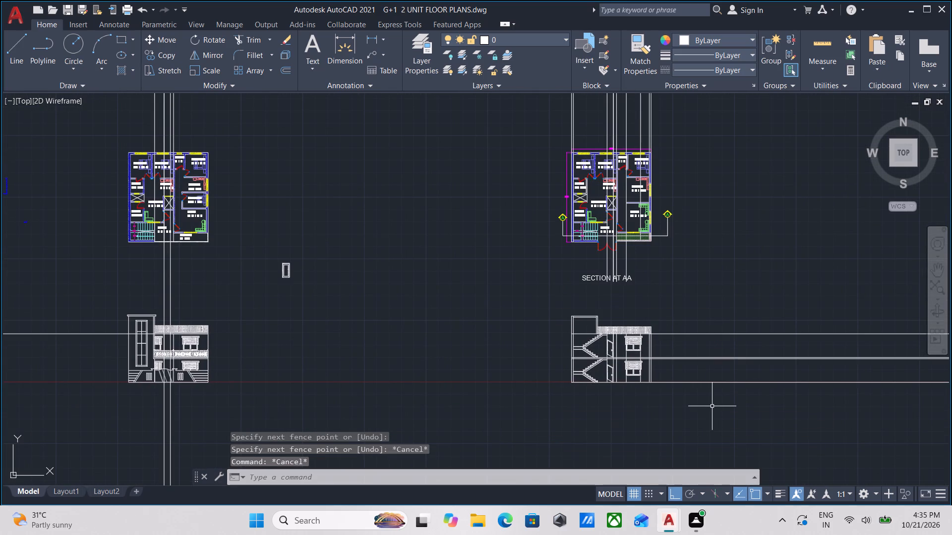
Trim the roof, floor and ground lines that run past the right outer wall of Section AA.
type("TR")
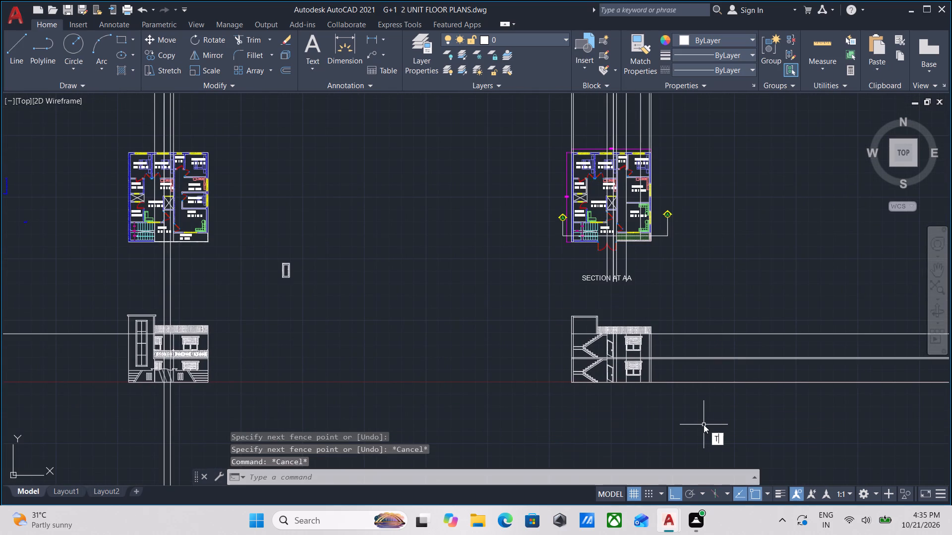
key("Return")
left_click(704, 425)
left_click(707, 287)
key("Escape")
Erase the two vertical projection lines running through the windows' side edges in Section AA.
scroll(638, 388, "up", 3)
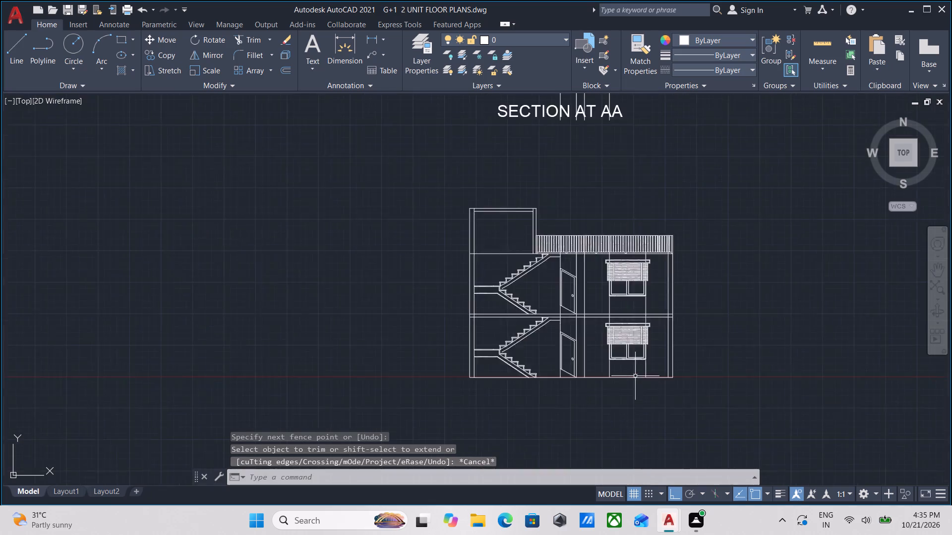
middle_click_drag(636, 288, 651, 332)
scroll(669, 334, "up", 2)
left_click(674, 335)
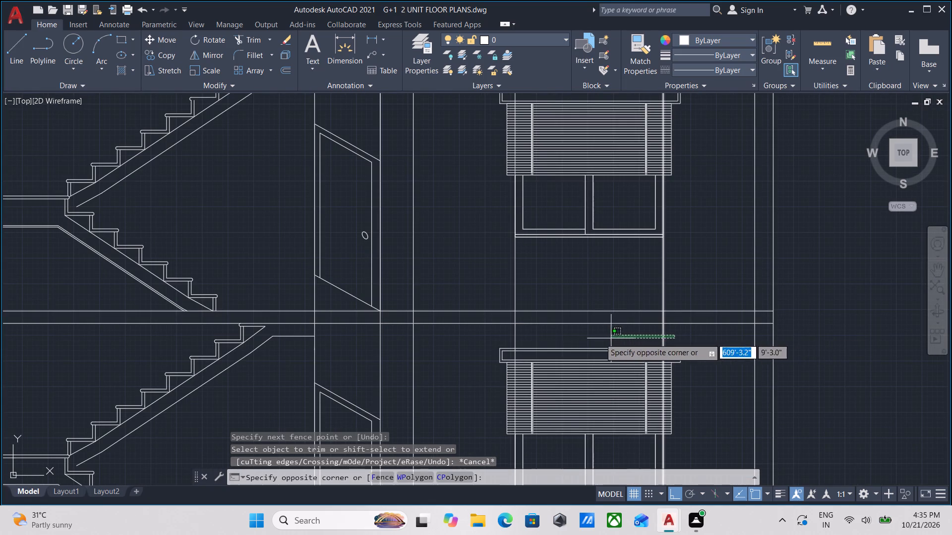
left_click(491, 339)
right_click(491, 339)
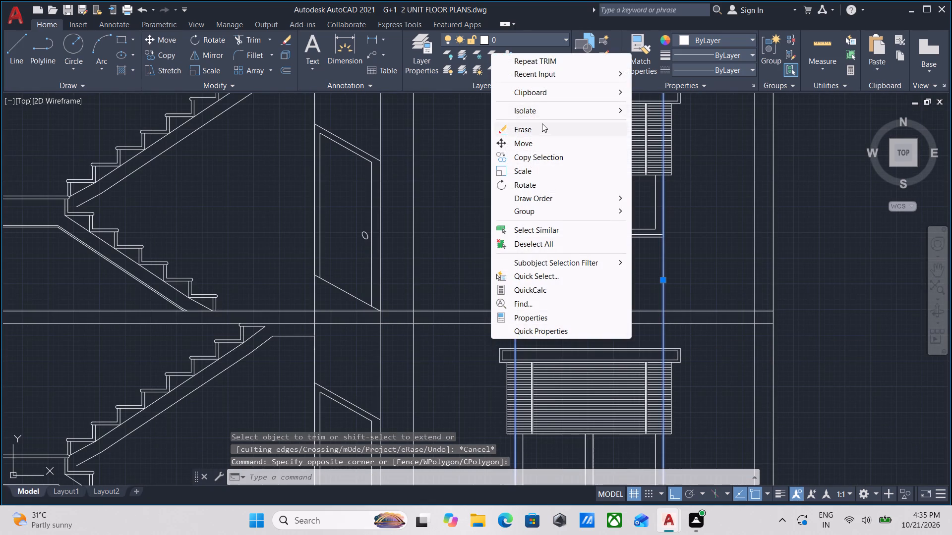
left_click(541, 125)
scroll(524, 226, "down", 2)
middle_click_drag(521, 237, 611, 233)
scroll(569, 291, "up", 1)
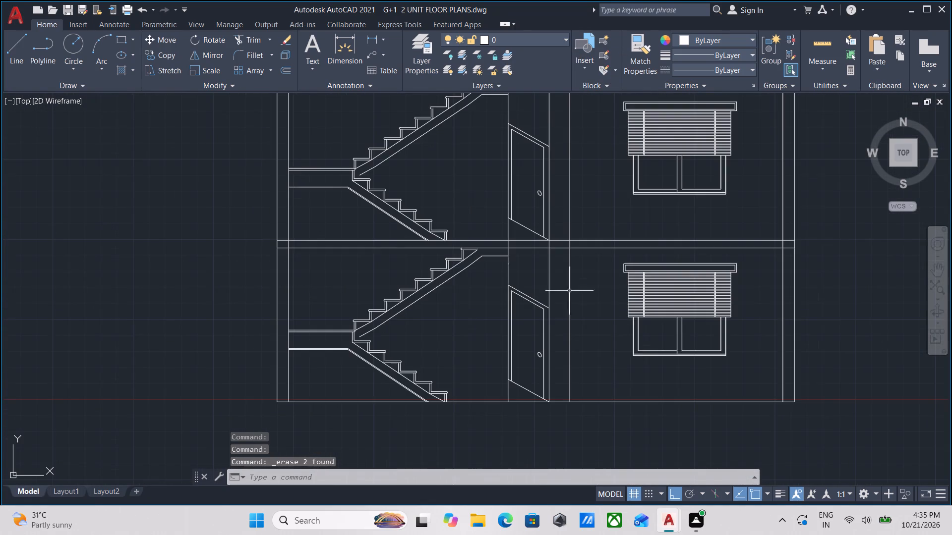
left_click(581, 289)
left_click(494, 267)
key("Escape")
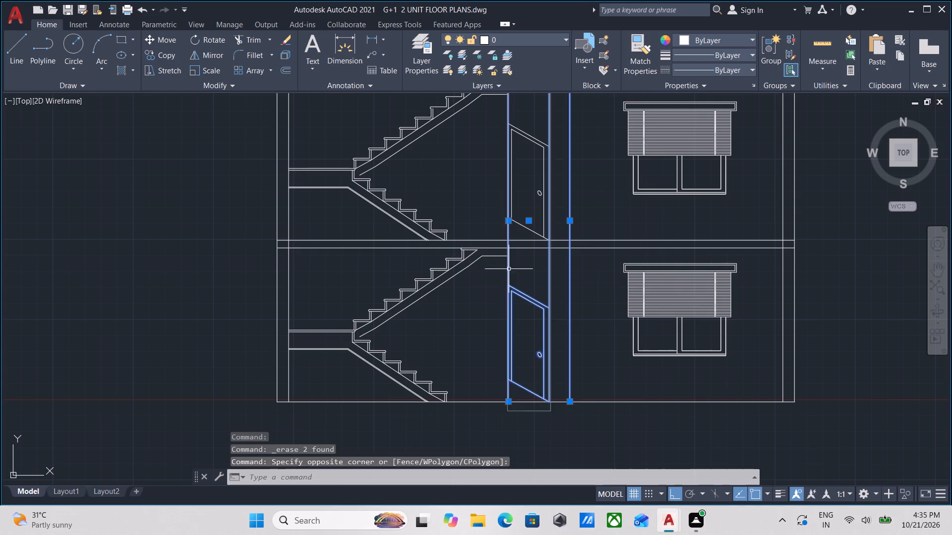
Erase the vertical projection line standing between the doors and the windows in Section AA.
left_click(596, 268)
left_click(558, 269)
right_click(558, 269)
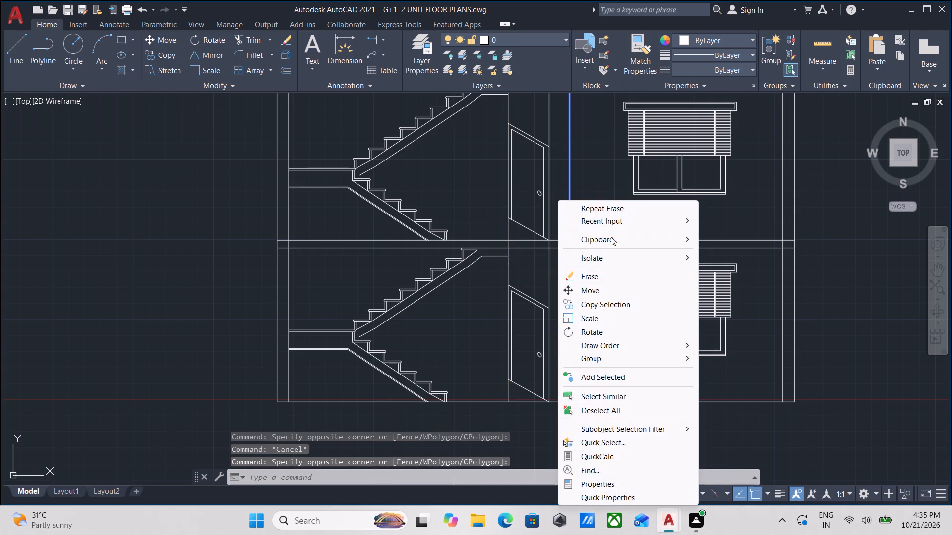
left_click(612, 276)
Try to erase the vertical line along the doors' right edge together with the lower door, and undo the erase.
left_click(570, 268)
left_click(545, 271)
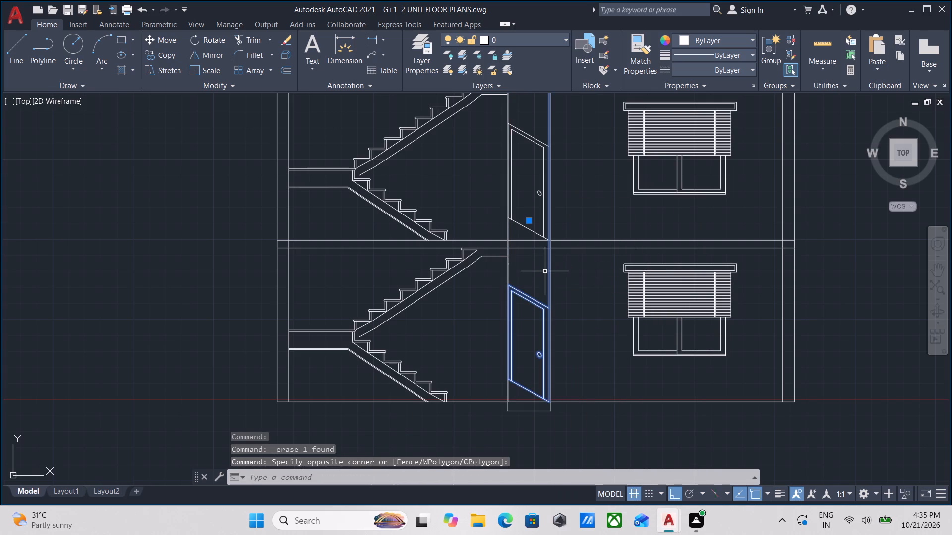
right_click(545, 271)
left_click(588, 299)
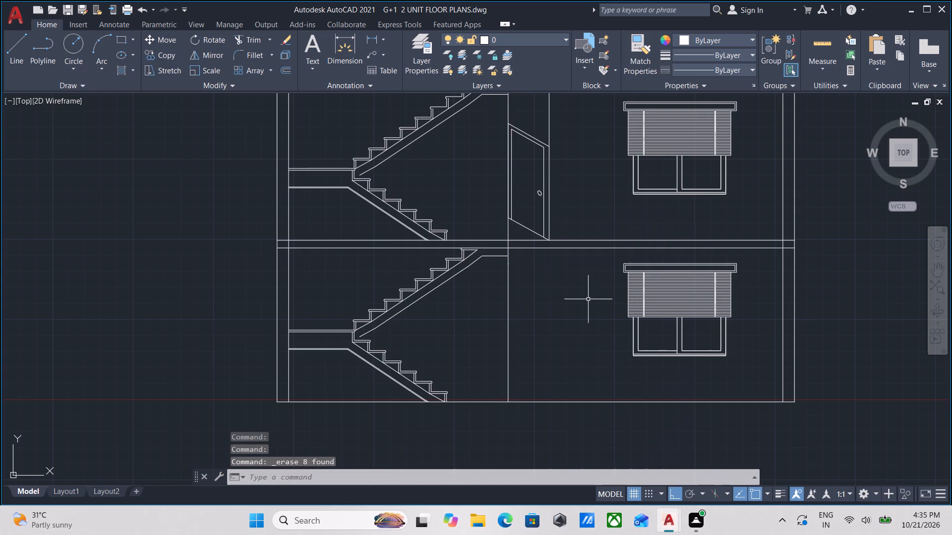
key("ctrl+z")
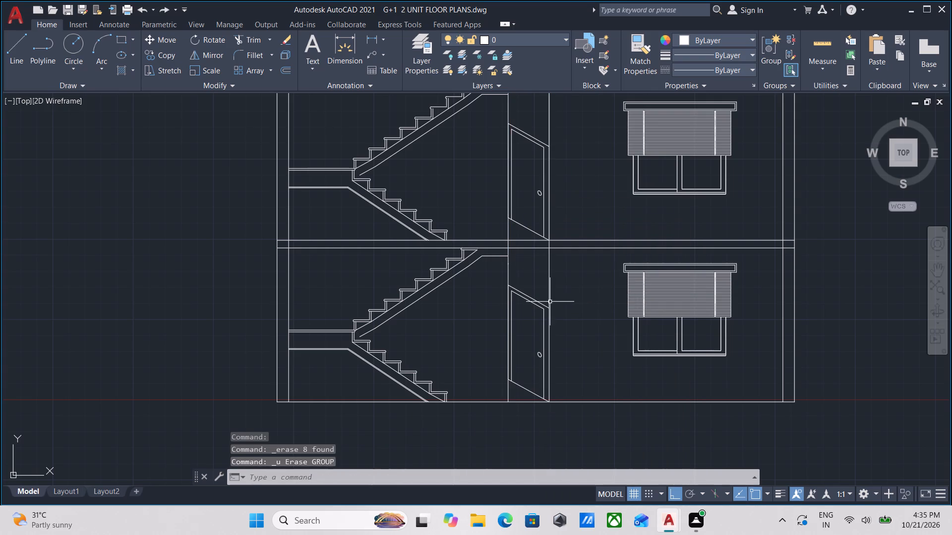
Ungroup the lower door and erase the vertical line running along the doors' right edge in Section AA.
left_click(533, 293)
left_click(517, 313)
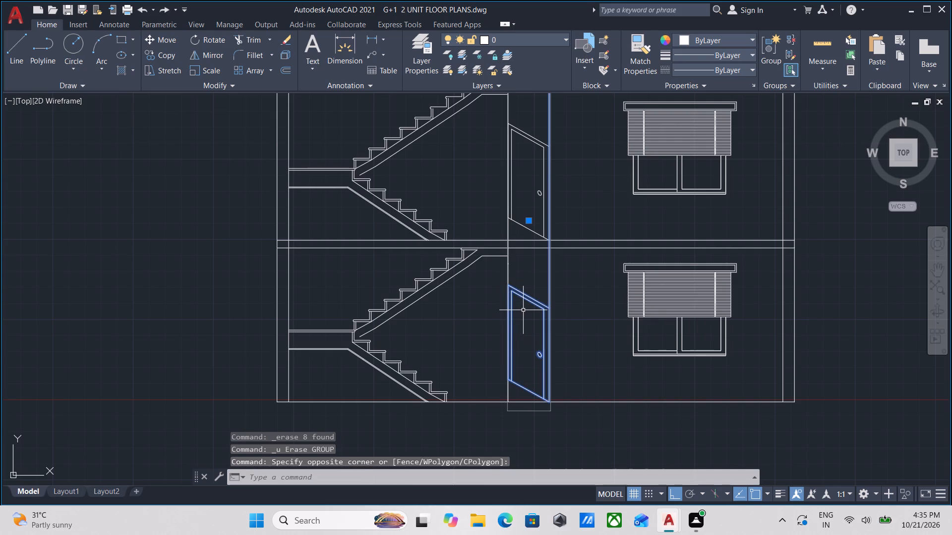
key("u")
key("n")
key("g")
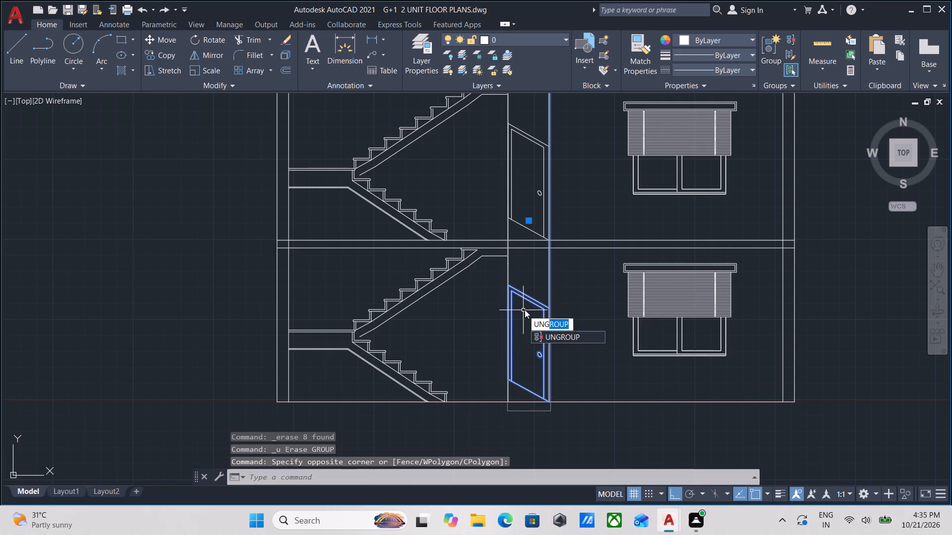
key("Return")
left_click(566, 295)
left_click(541, 277)
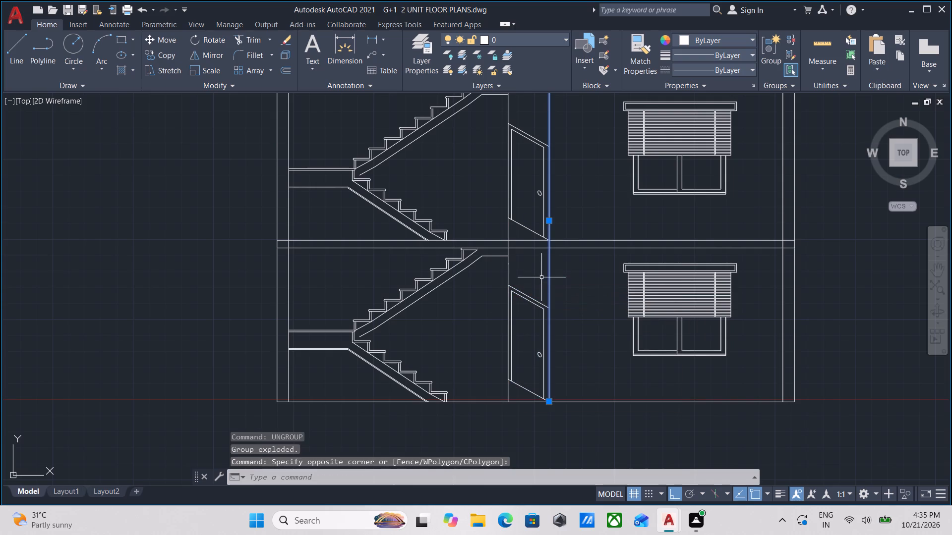
right_click(541, 277)
left_click(582, 273)
Erase the vertical projection line along the doors' left edge and its leftover piece beneath the intermediate floor slab.
left_click(525, 276)
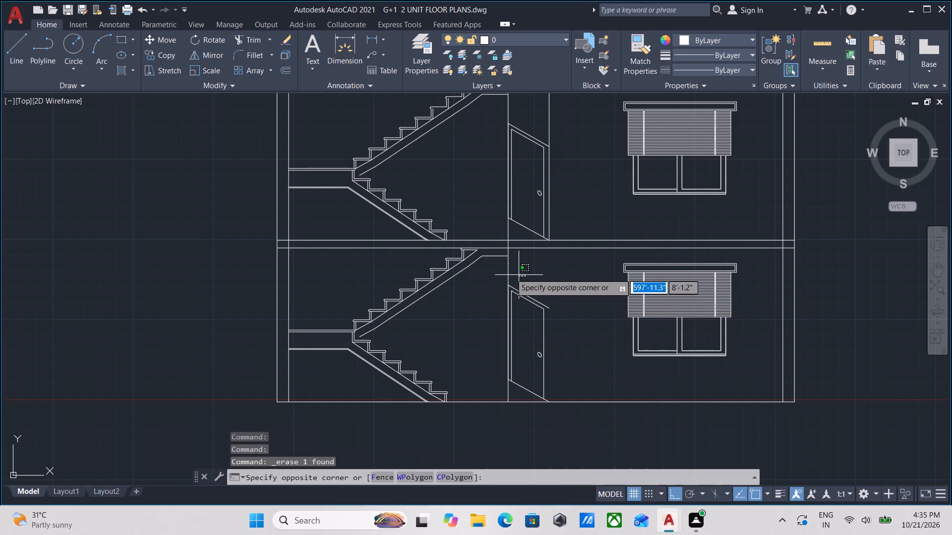
left_click(503, 271)
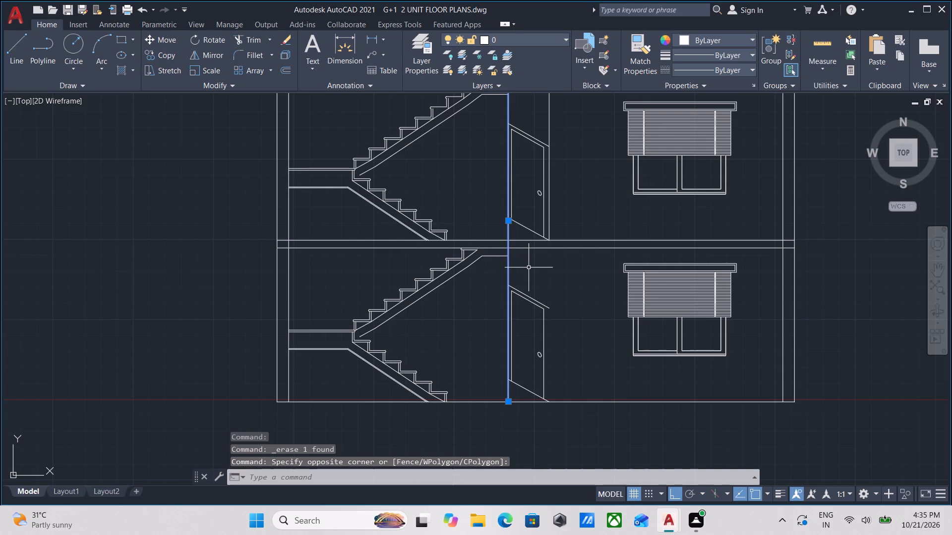
right_click(529, 267)
left_click(551, 275)
scroll(506, 264, "up", 2)
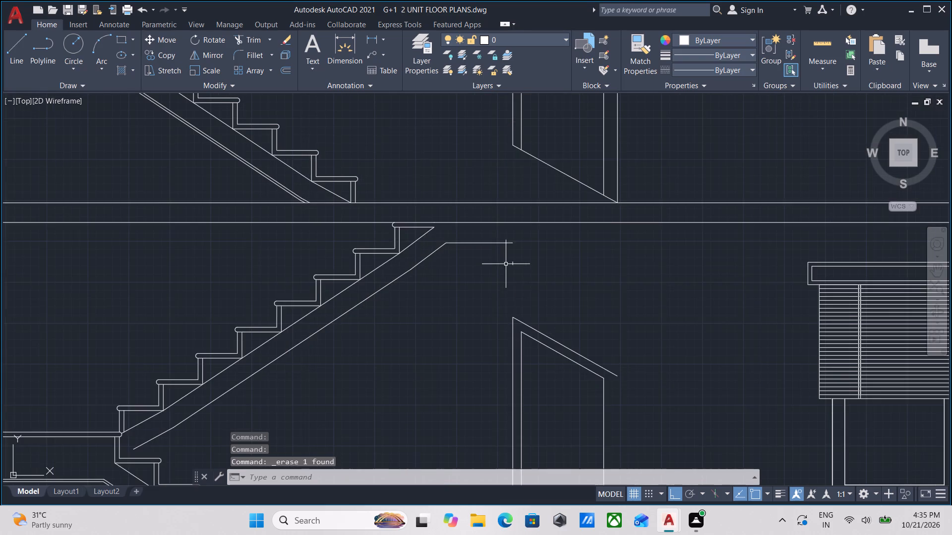
middle_click_drag(507, 276, 512, 293)
left_click(533, 296)
left_click(507, 271)
right_click(507, 271)
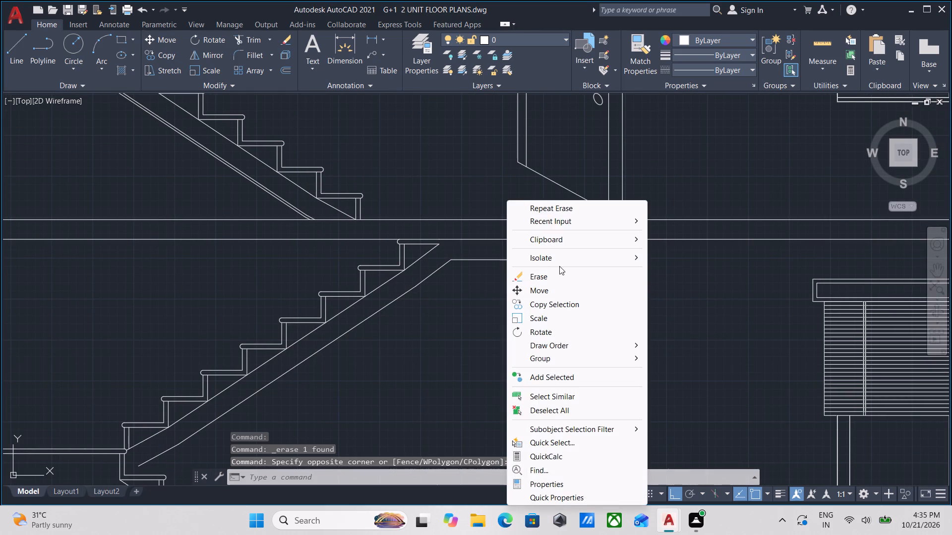
left_click(560, 273)
Draw a vertical line from the lower stair's top landing underside end up to the intermediate floor slab's underside.
key("l")
key("Return")
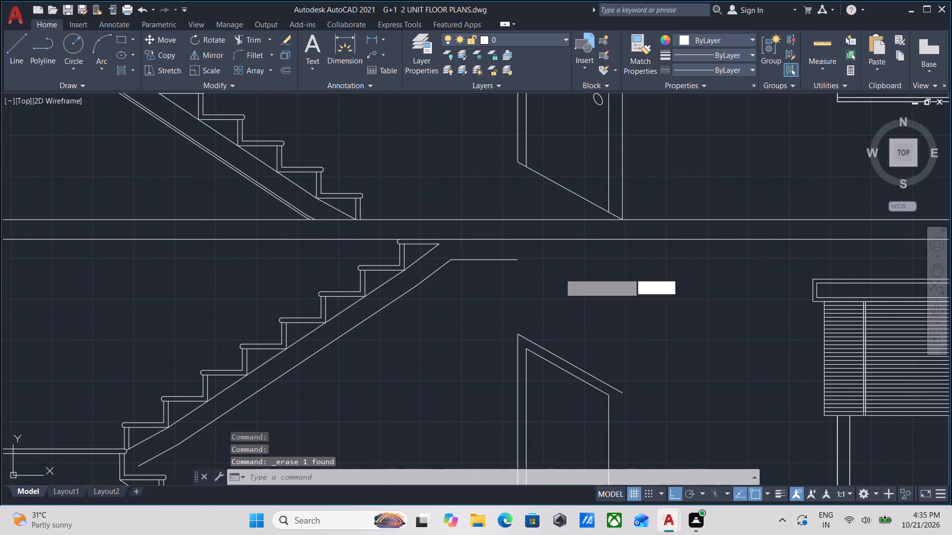
scroll(540, 262, "up", 1)
left_click(501, 258)
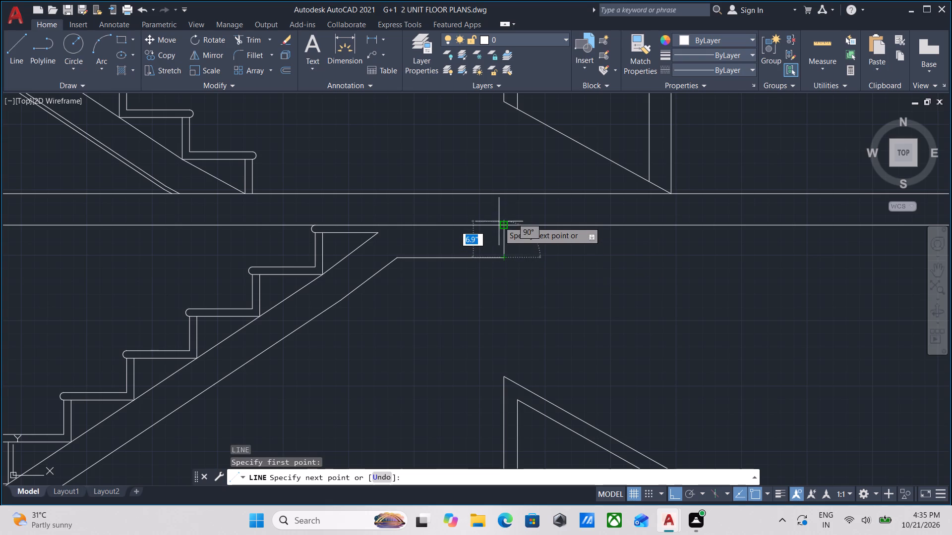
left_click(502, 224)
key("Escape")
Trim the vertical projection line between the upper door's top corner and the roof line.
scroll(502, 224, "down", 7)
middle_click_drag(604, 281, 619, 306)
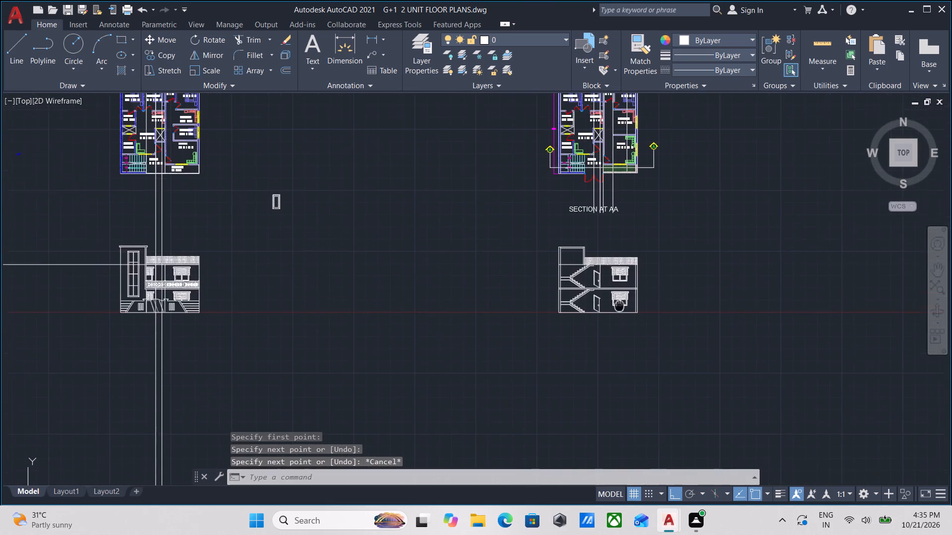
middle_click_drag(619, 306, 619, 306)
scroll(619, 309, "up", 2)
middle_click_drag(600, 320, 673, 326)
middle_click_drag(533, 333, 542, 347)
scroll(671, 215, "up", 2)
middle_click_drag(653, 258, 652, 270)
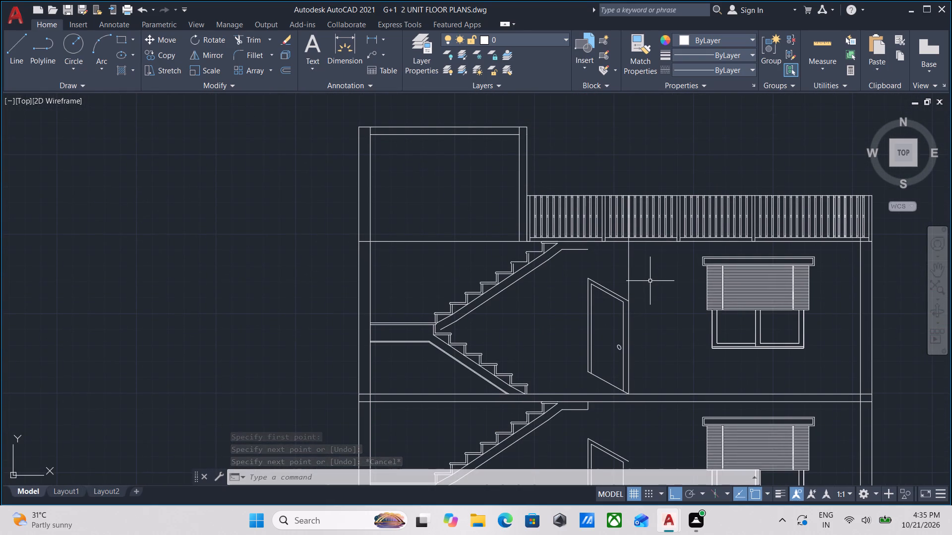
type("TR")
key("Return")
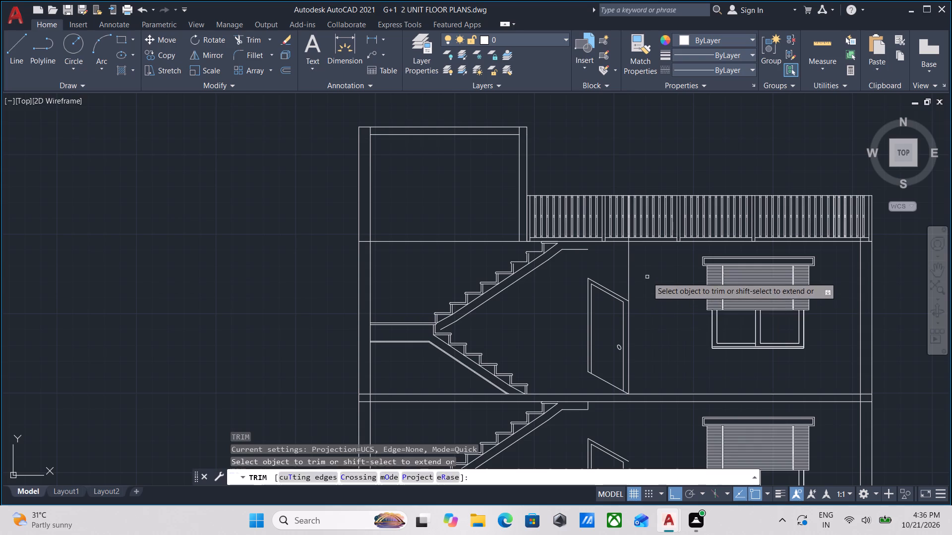
left_click(647, 277)
left_click(614, 274)
key("Escape")
Draw a vertical line from the upper stair's top landing underside end up to the roof line.
scroll(577, 263, "up", 1)
middle_click_drag(579, 275, 593, 306)
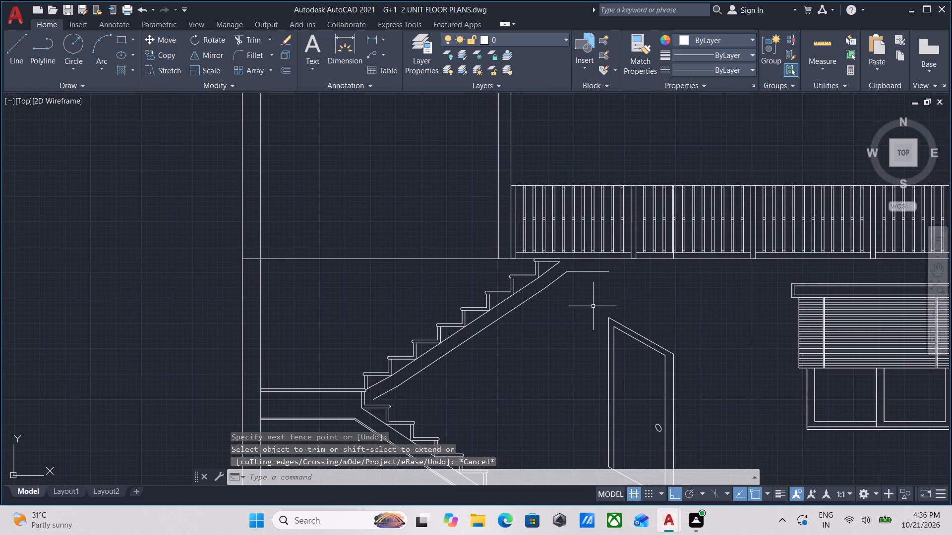
key("l")
key("Return")
scroll(610, 284, "up", 2)
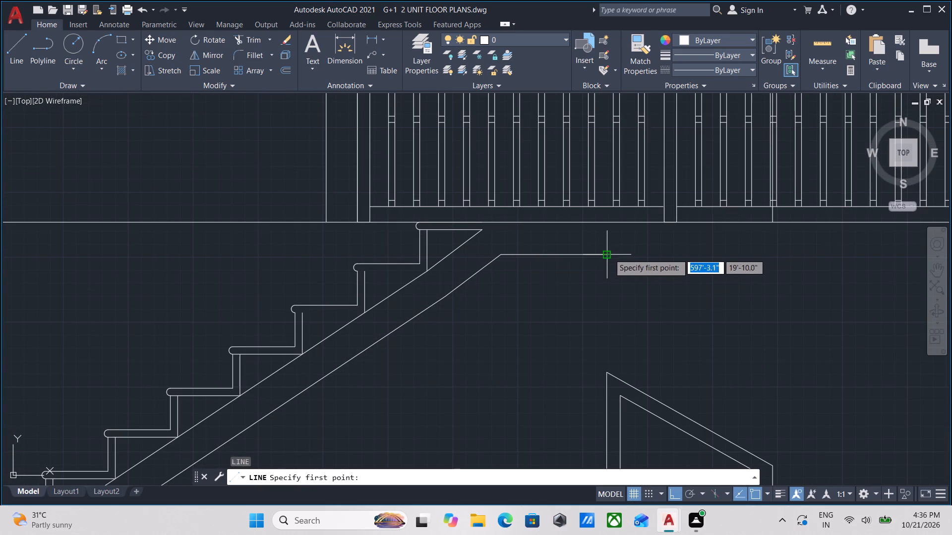
left_click(609, 254)
left_click(606, 220)
scroll(606, 220, "down", 4)
key("Escape")
Trim the intermediate floor slab lines and the roof line where they cross the left outer wall's thickness.
scroll(548, 299, "down", 1)
middle_click_drag(554, 289, 564, 274)
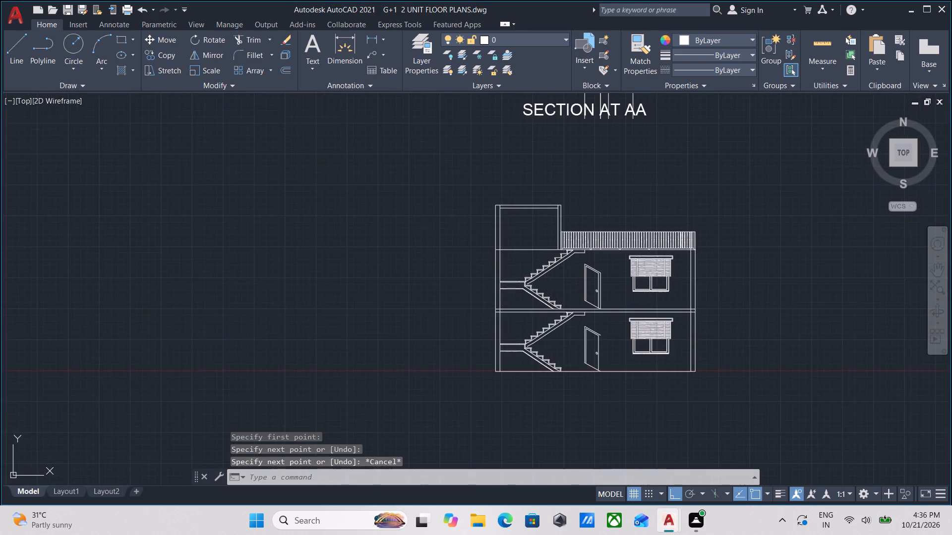
middle_click_drag(564, 274, 566, 271)
scroll(511, 317, "up", 2)
middle_click_drag(521, 289, 522, 318)
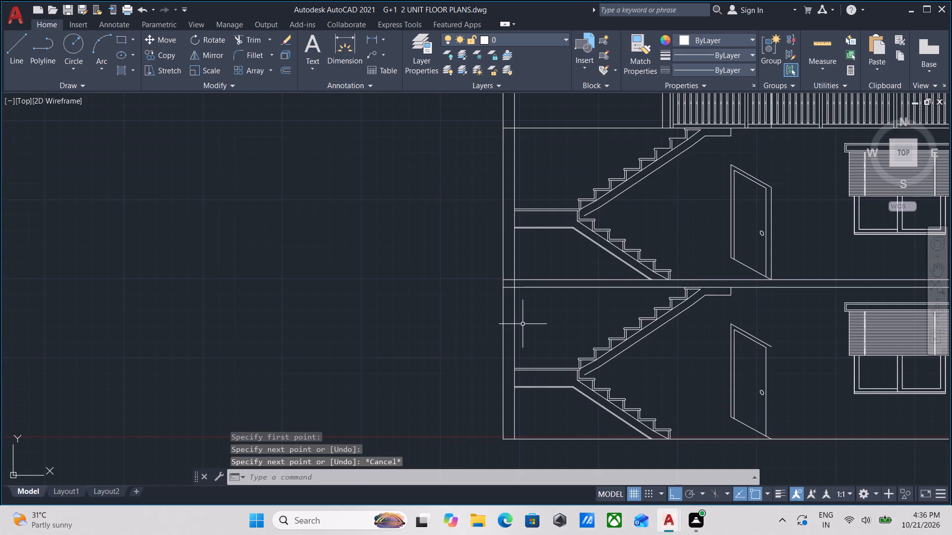
middle_click_drag(528, 336, 533, 351)
type("TR")
key("Return")
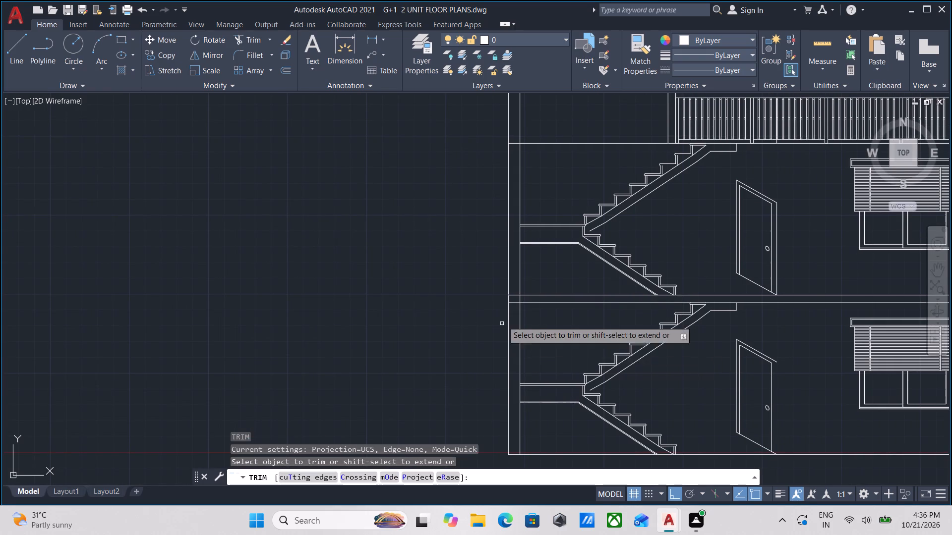
scroll(503, 316, "up", 2)
left_click(532, 309)
left_click(523, 231)
scroll(523, 231, "down", 2)
middle_click_drag(523, 232, 526, 328)
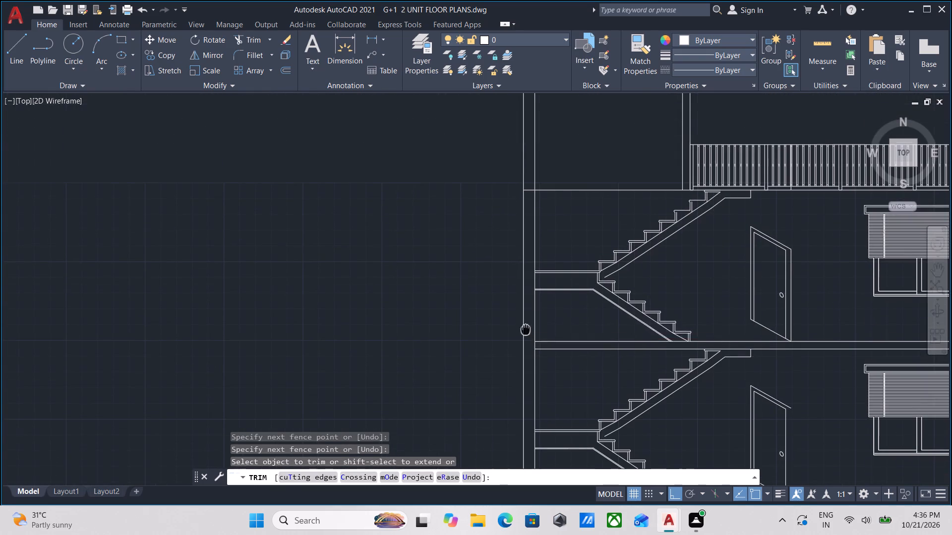
left_click(530, 309)
scroll(532, 220, "down", 1)
middle_click_drag(531, 225, 528, 264)
left_click(526, 228)
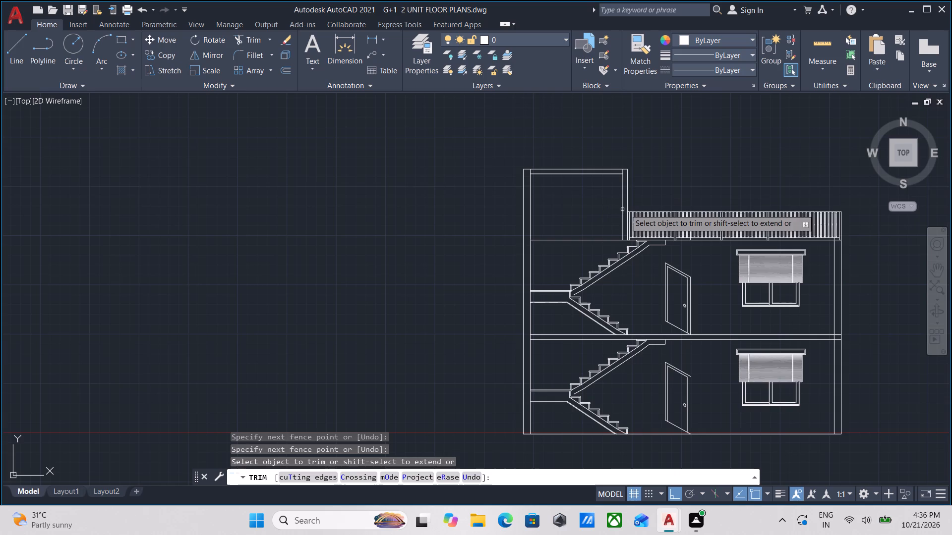
key("Escape")
Trim the two intermediate floor slab lines where they cross the right outer wall's thickness.
scroll(861, 352, "up", 1)
middle_click_drag(852, 350, 806, 325)
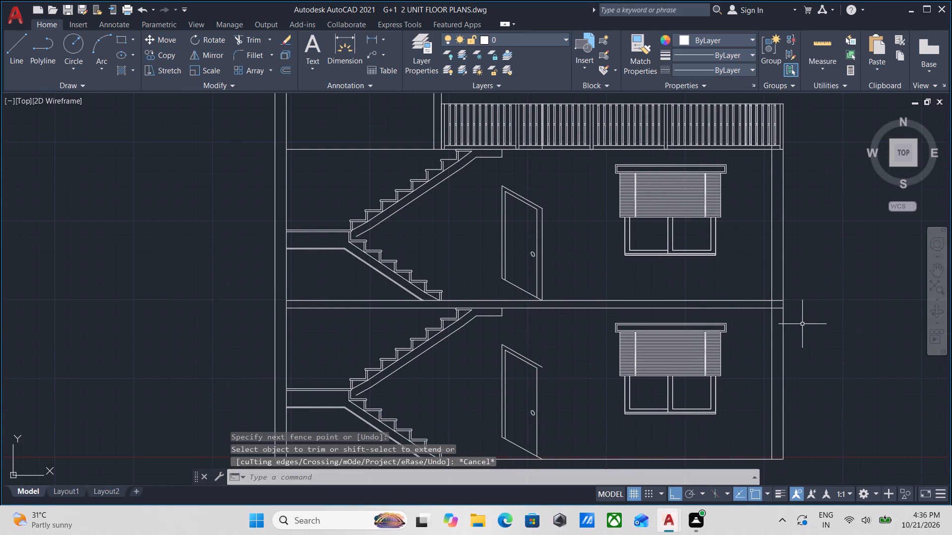
type("TR")
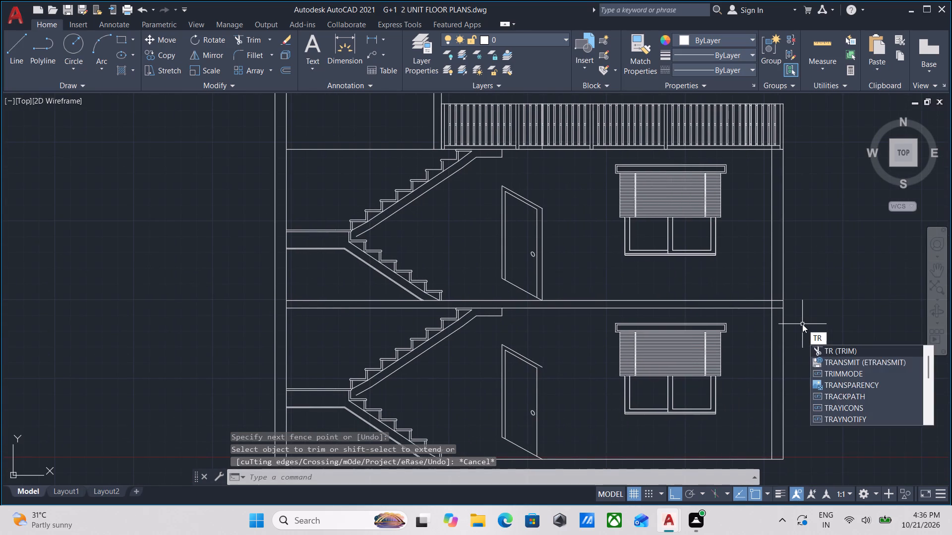
key("Return")
scroll(795, 315, "up", 2)
left_click(740, 322)
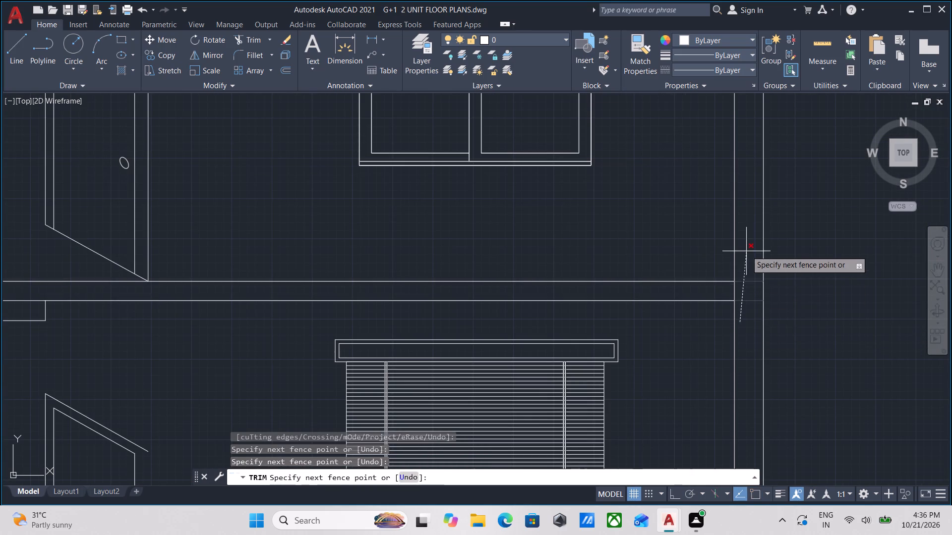
left_click(746, 251)
scroll(746, 251, "down", 3)
key("Escape")
Examine Section AA's stair room, roof level, staircases and doors for remaining gaps or stray lines.
scroll(769, 277, "down", 2)
middle_click_drag(769, 280, 766, 319)
scroll(694, 317, "up", 2)
middle_click_drag(688, 300, 686, 340)
middle_click_drag(724, 267, 713, 316)
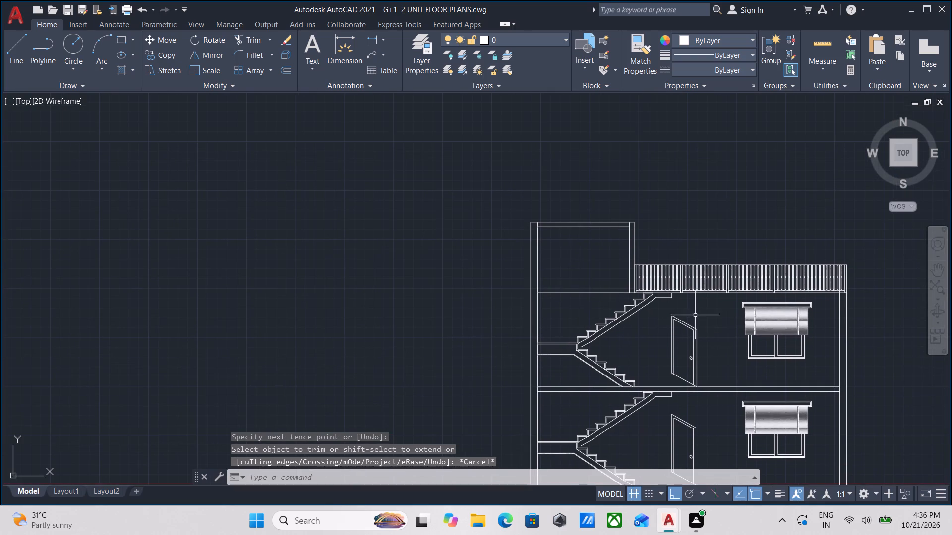
scroll(576, 305, "up", 1)
middle_click_drag(601, 304, 579, 334)
scroll(585, 331, "down", 1)
middle_click_drag(585, 331, 580, 316)
middle_click_drag(689, 422, 690, 376)
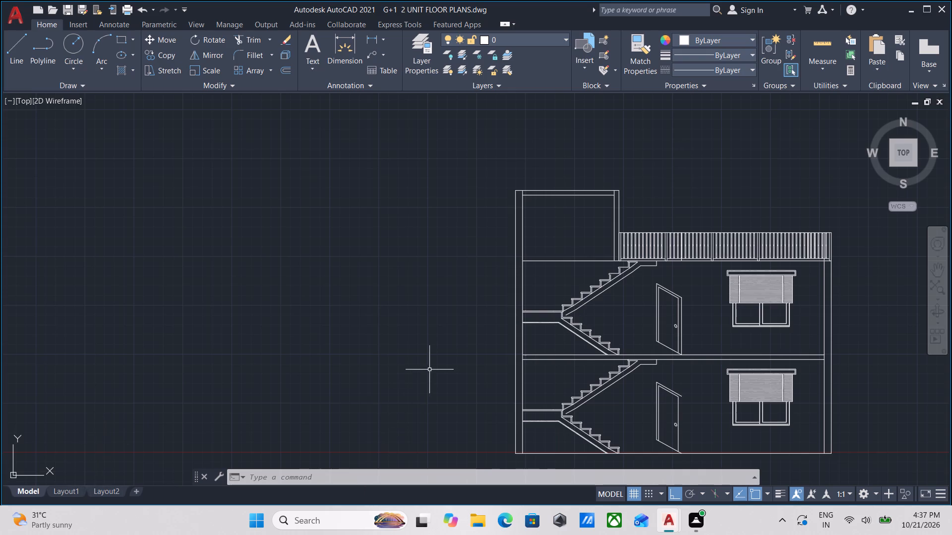
scroll(584, 381, "up", 1)
scroll(545, 449, "up", 1)
middle_click_drag(543, 424, 544, 345)
scroll(556, 340, "up", 1)
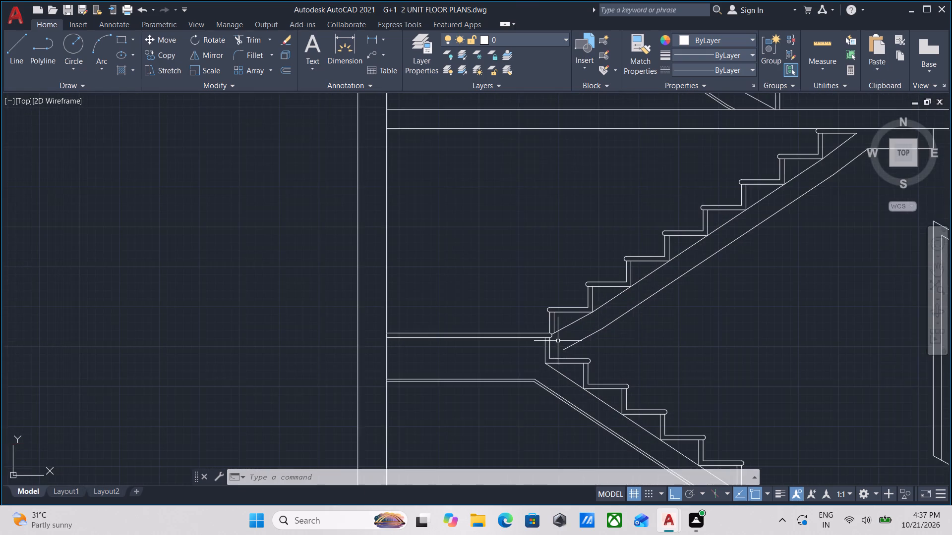
middle_click_drag(555, 326, 540, 259)
scroll(783, 332, "down", 2)
middle_click_drag(784, 332, 702, 345)
scroll(707, 337, "down", 1)
middle_click_drag(707, 337, 699, 349)
scroll(759, 360, "up", 1)
scroll(752, 214, "up", 3)
Ungroup the upper door in Section AA.
left_click(752, 208)
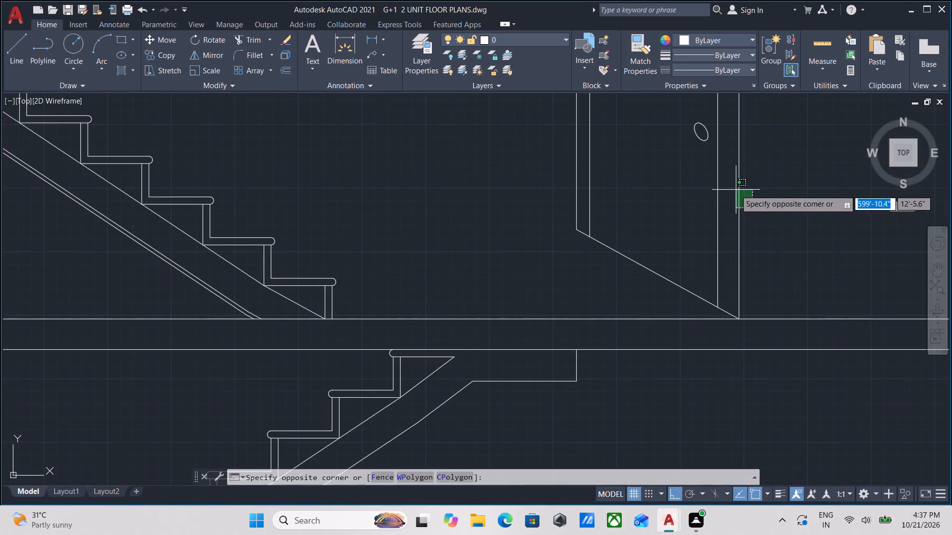
left_click(735, 190)
scroll(748, 201, "down", 2)
middle_click_drag(748, 202, 744, 225)
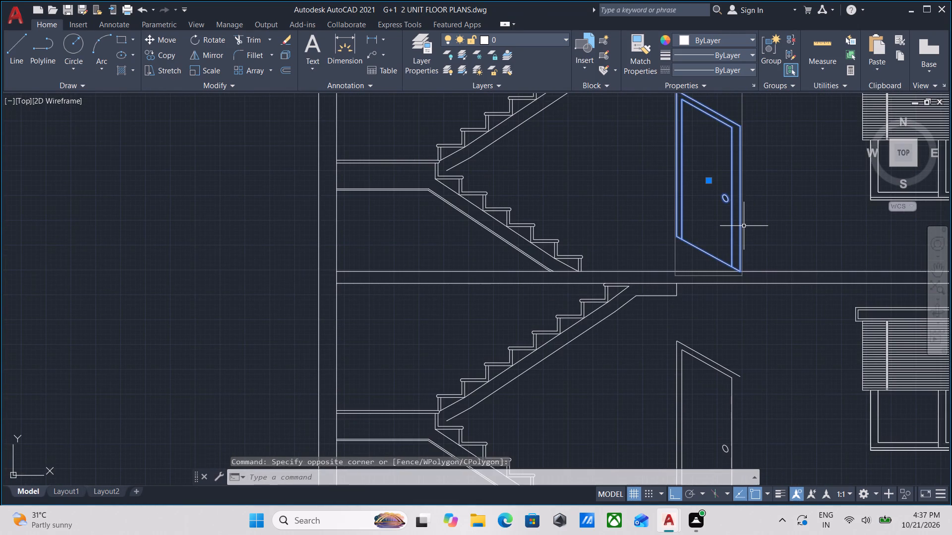
type("UNG")
key("Return")
scroll(744, 226, "up", 1)
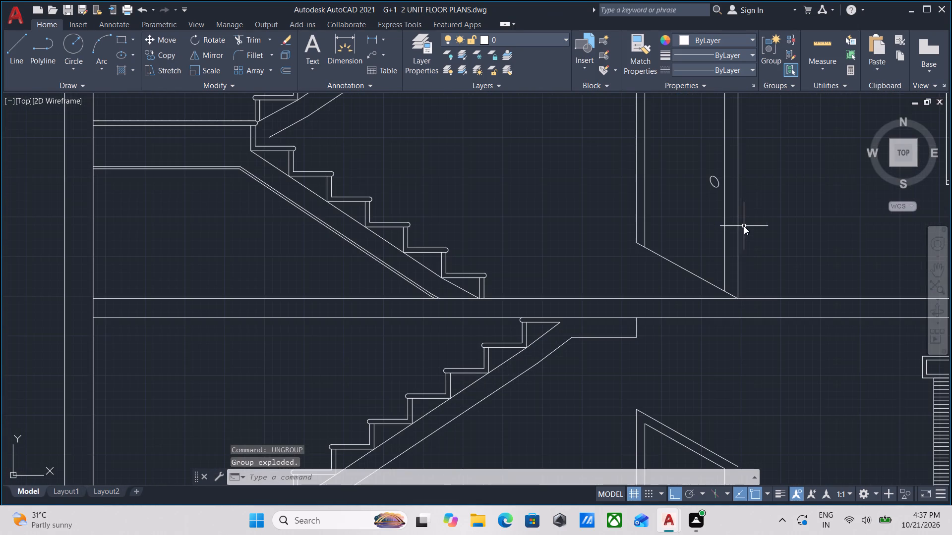
key("Escape")
Copy the upper door's outer right edge line 10'-6" straight down to the lower door's bottom right corner.
left_click(747, 248)
left_click(731, 230)
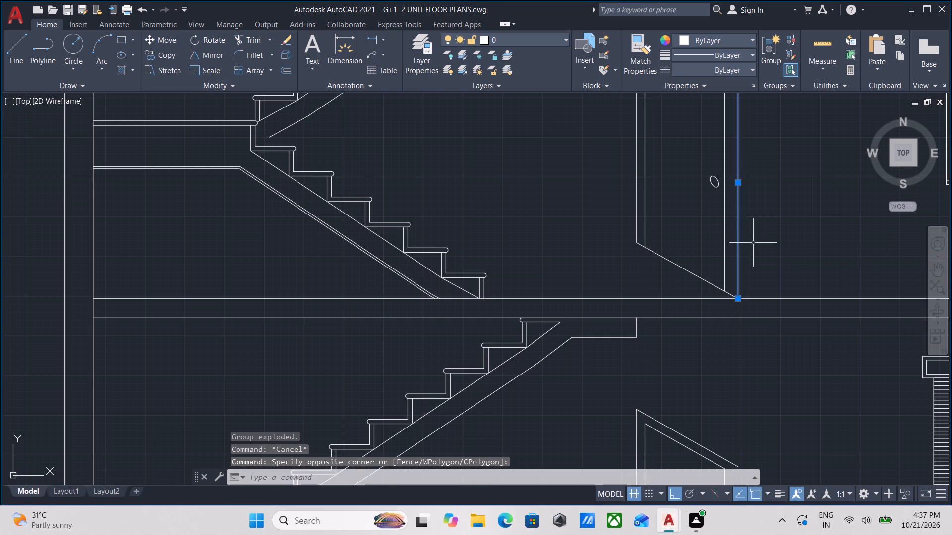
middle_click_drag(757, 245, 767, 267)
type("CO")
key("Return")
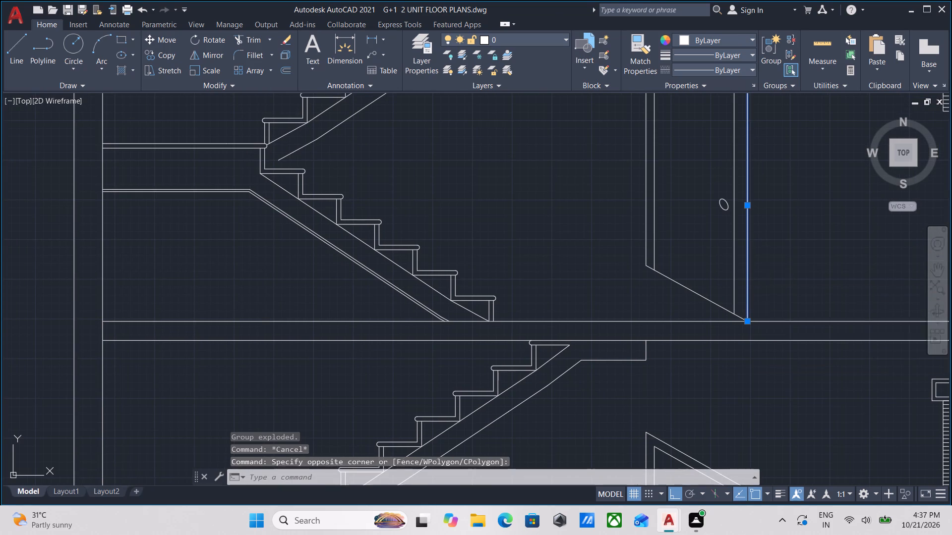
scroll(762, 321, "up", 2)
left_click(727, 324)
scroll(729, 421, "down", 2)
middle_click_drag(729, 421, 708, 237)
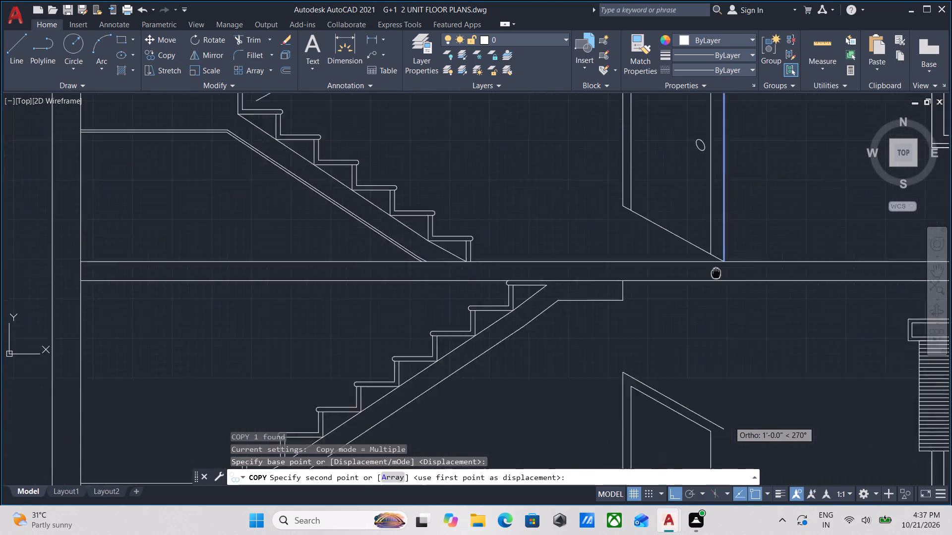
middle_click_drag(708, 237, 707, 216)
middle_click_drag(710, 404, 711, 228)
scroll(716, 281, "down", 1)
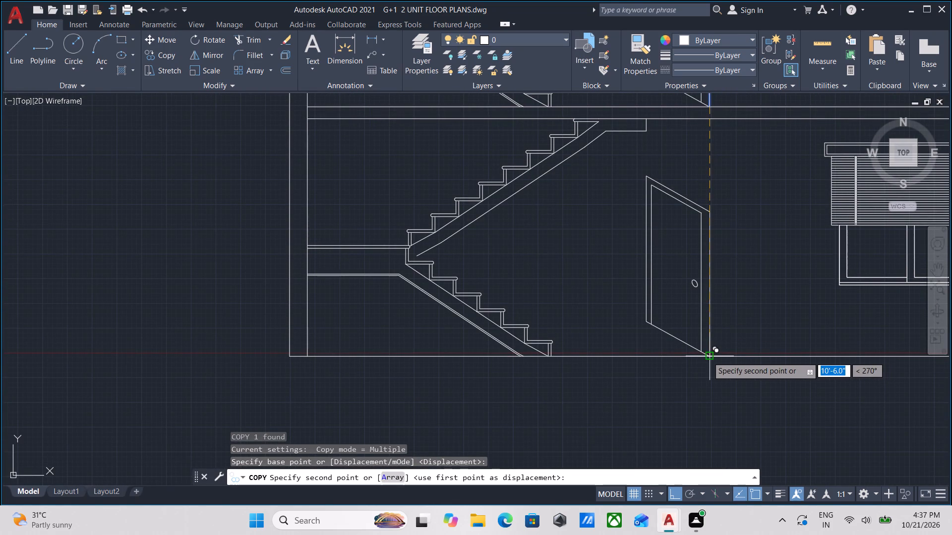
left_click(708, 357)
key("Escape")
Start the Hatch command for Section AA.
middle_click_drag(747, 277, 739, 354)
scroll(739, 352, "down", 1)
middle_click_drag(739, 354, 713, 296)
scroll(712, 290, "down", 1)
middle_click_drag(712, 290, 688, 328)
middle_click_drag(687, 329, 690, 337)
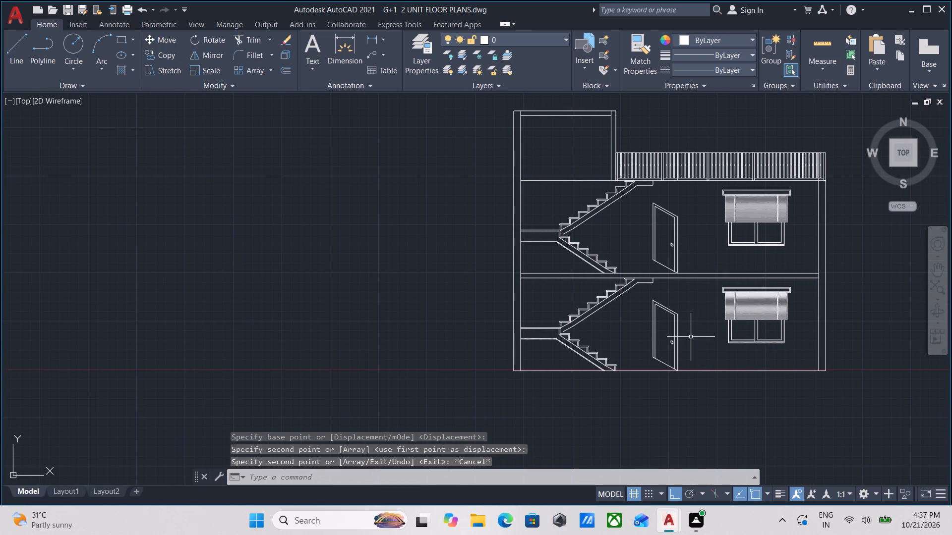
key("h")
key("Return")
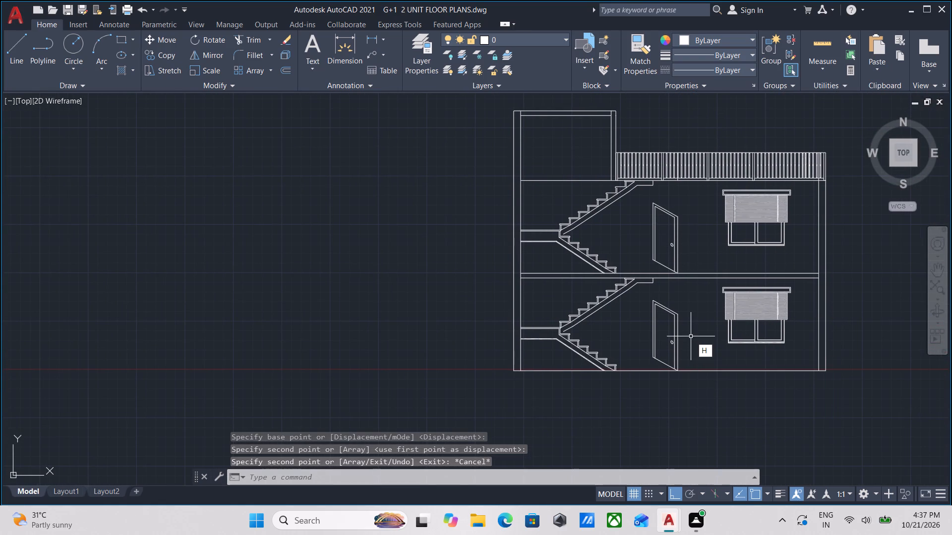
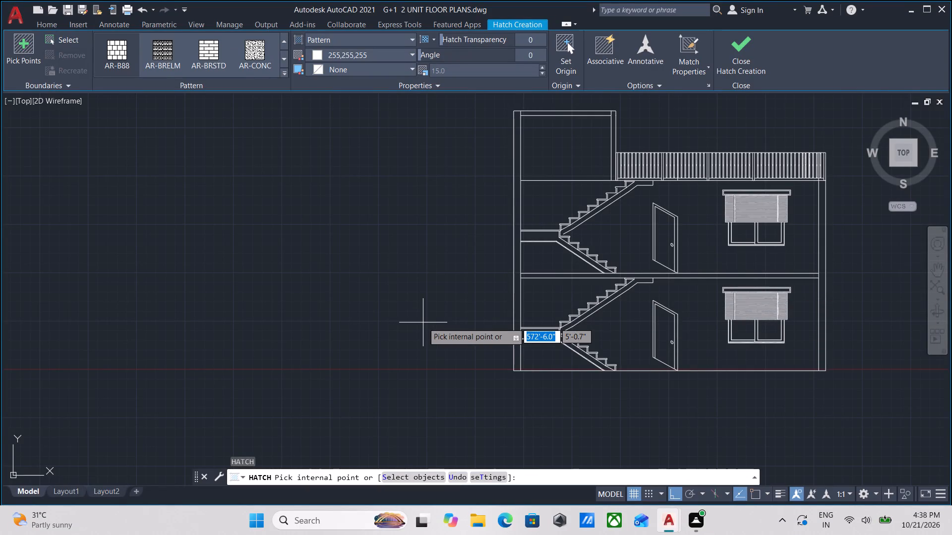
Hatch the left and right outer walls of Section AA with the ANSI32 pattern.
key("h")
key("Return")
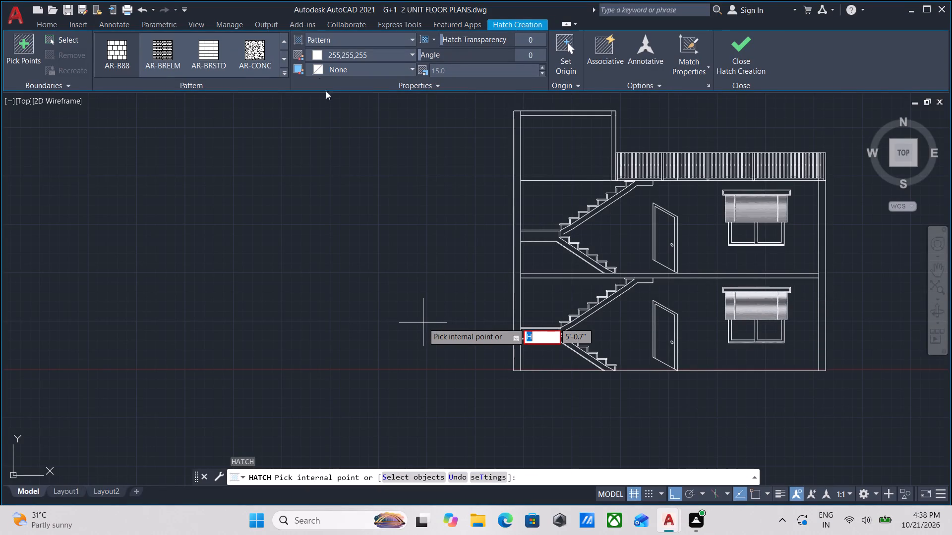
left_click(281, 38)
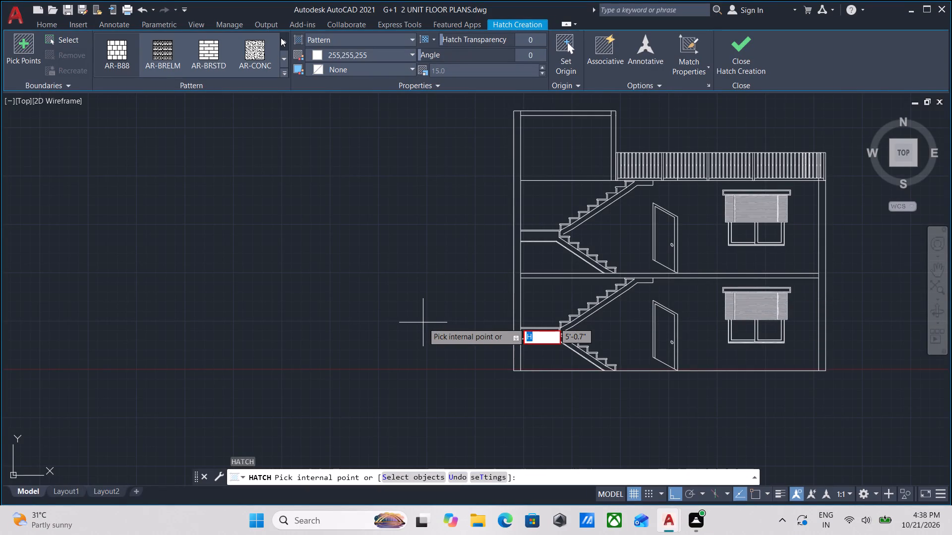
left_click(281, 38)
scroll(281, 38, "up", 3)
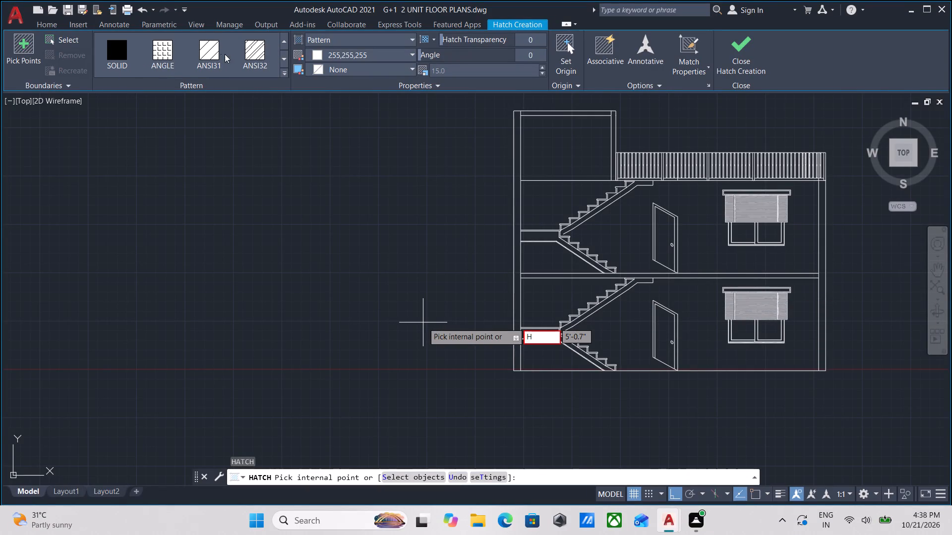
left_click(245, 49)
scroll(486, 267, "up", 4)
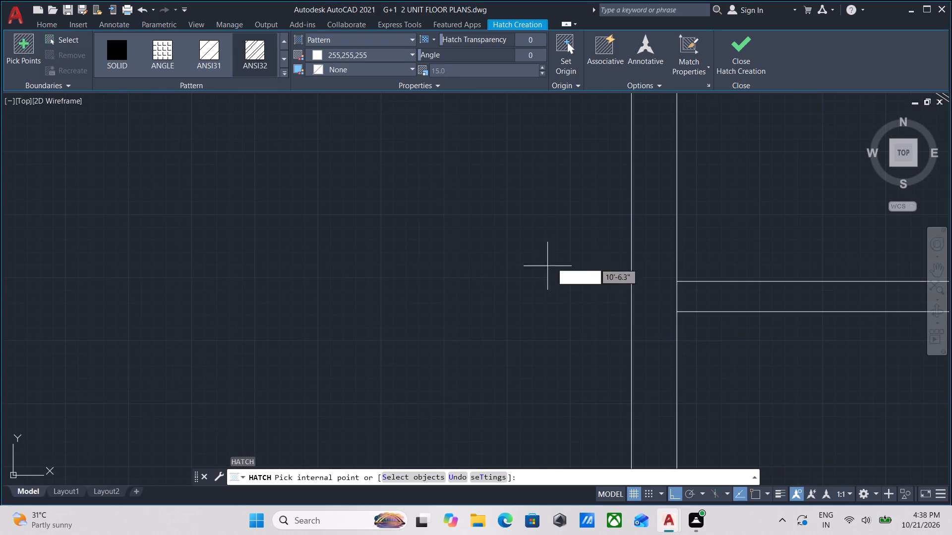
left_click(658, 263)
scroll(639, 263, "down", 2)
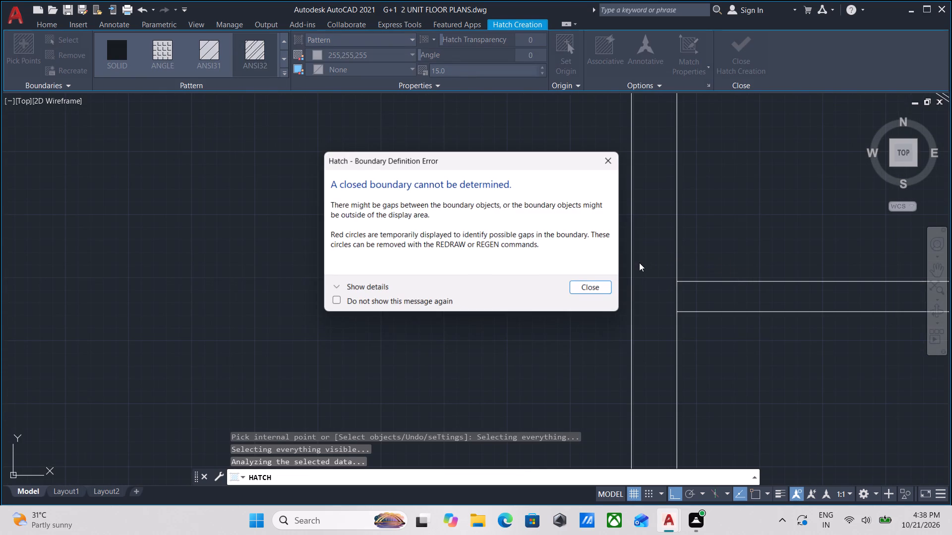
left_click(588, 283)
scroll(615, 286, "down", 4)
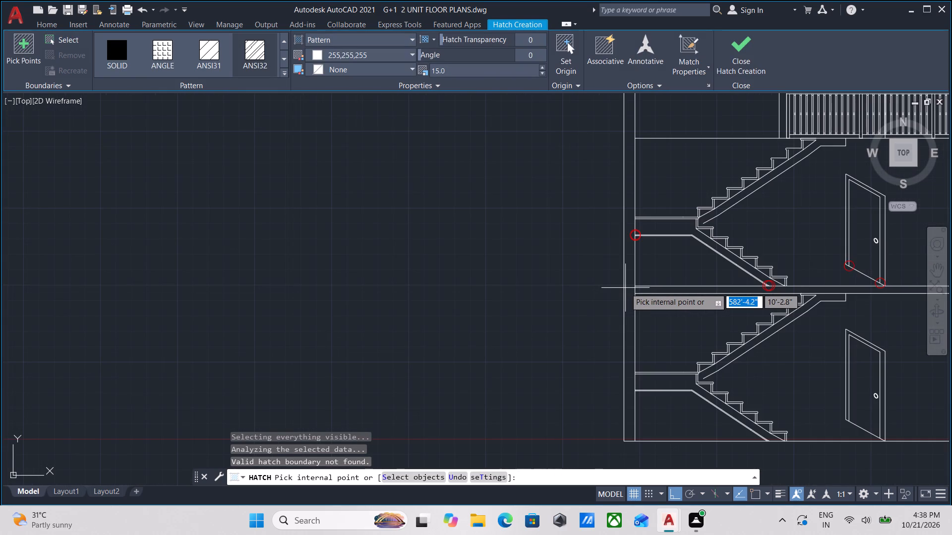
left_click(628, 290)
scroll(628, 290, "down", 2)
middle_click_drag(628, 290, 571, 289)
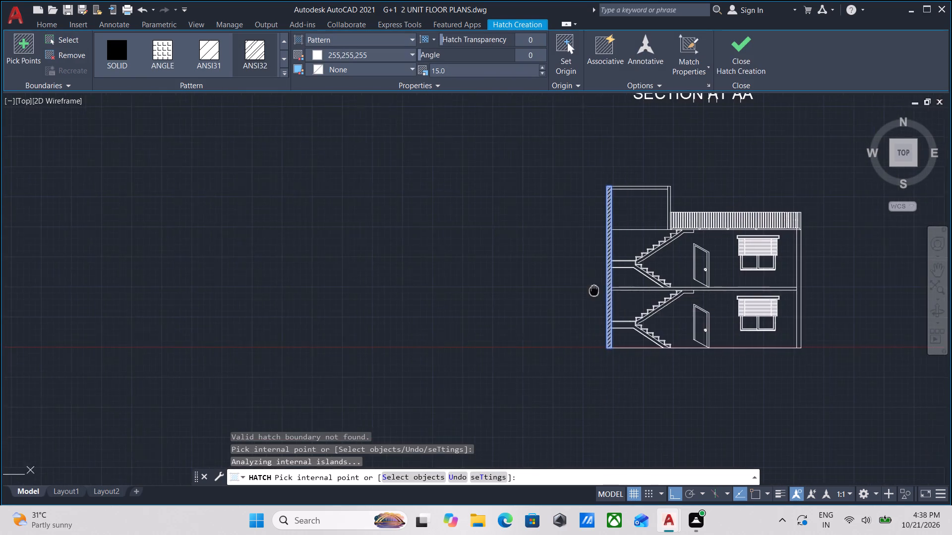
middle_click_drag(571, 289, 507, 289)
scroll(704, 304, "up", 3)
left_click(679, 304)
scroll(679, 304, "down", 4)
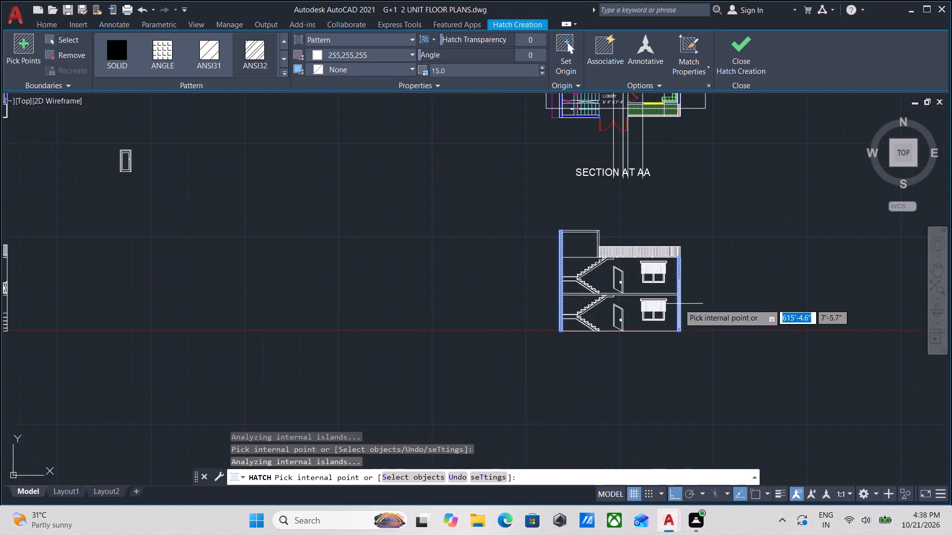
Hatch the short wall of the rooftop stair headroom beside the railing with the same ANSI32 pattern.
scroll(708, 298, "up", 1)
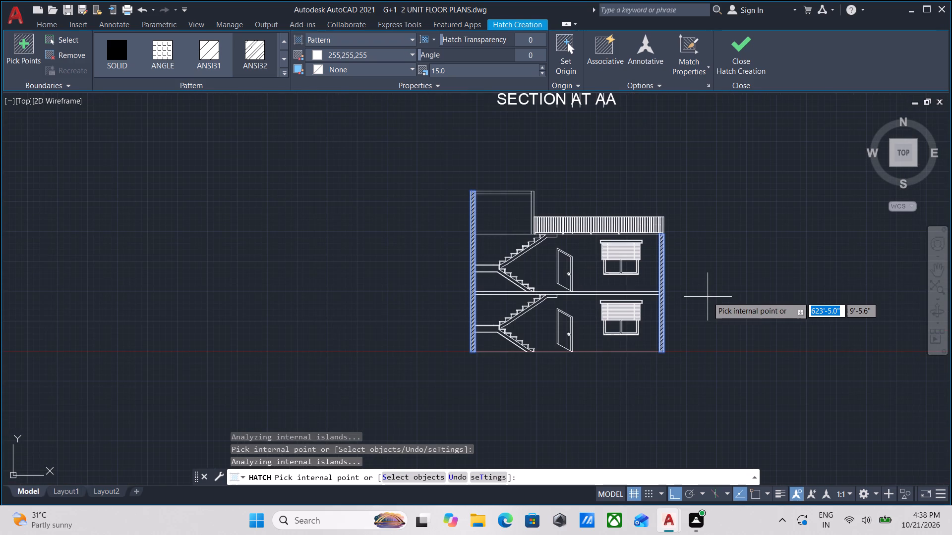
scroll(708, 297, "down", 1)
scroll(708, 297, "up", 1)
middle_click_drag(708, 297, 749, 328)
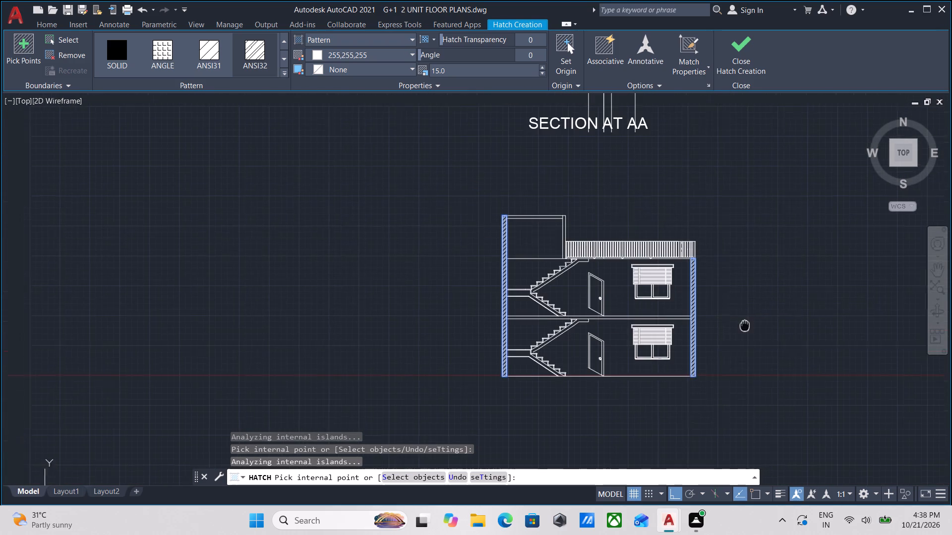
middle_click_drag(749, 328, 755, 333)
scroll(570, 248, "up", 3)
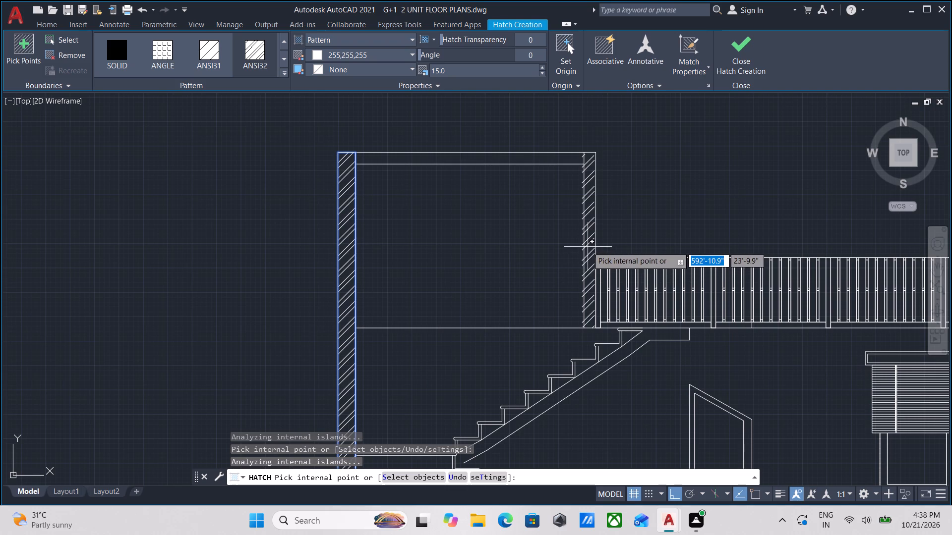
left_click(588, 247)
middle_click_drag(611, 211, 624, 263)
scroll(651, 229, "down", 3)
middle_click_drag(651, 229, 650, 197)
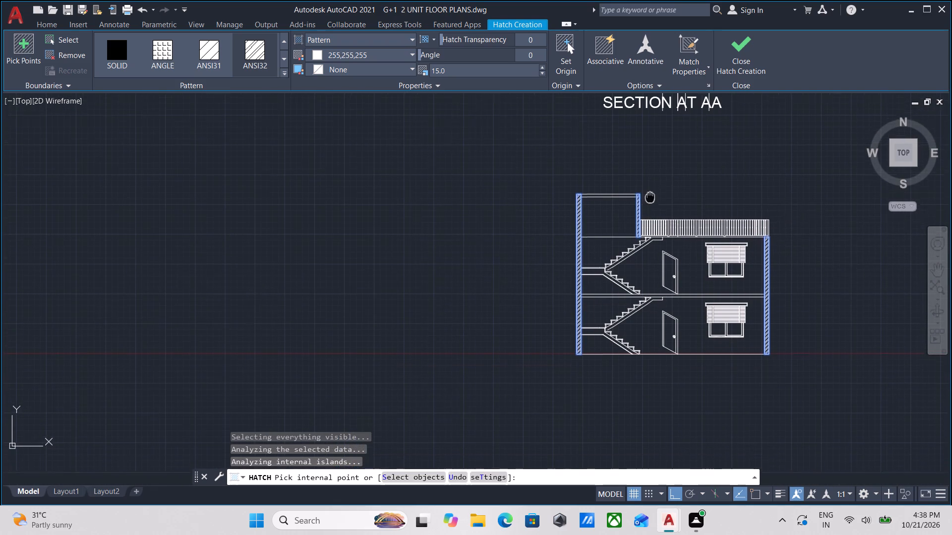
scroll(601, 191, "up", 2)
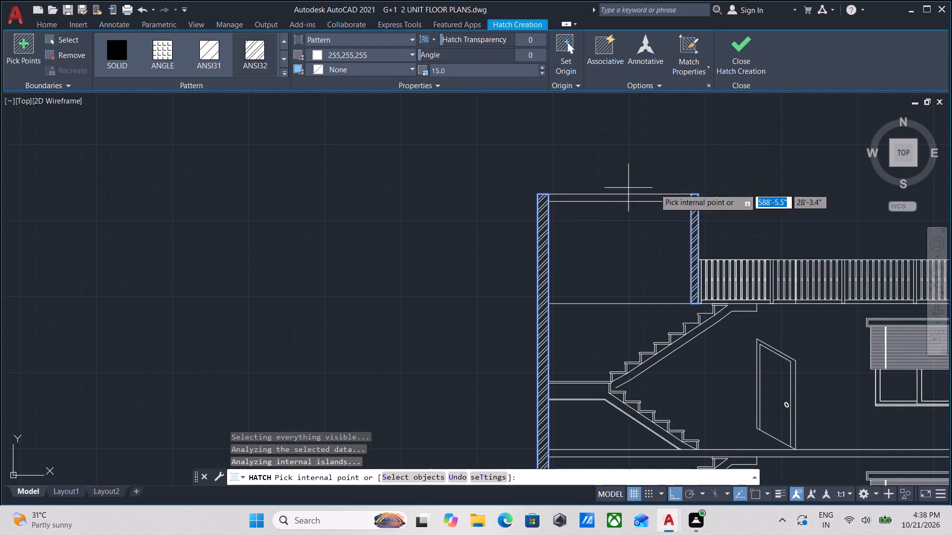
middle_click_drag(741, 179, 746, 149)
key("Escape")
scroll(746, 148, "down", 2)
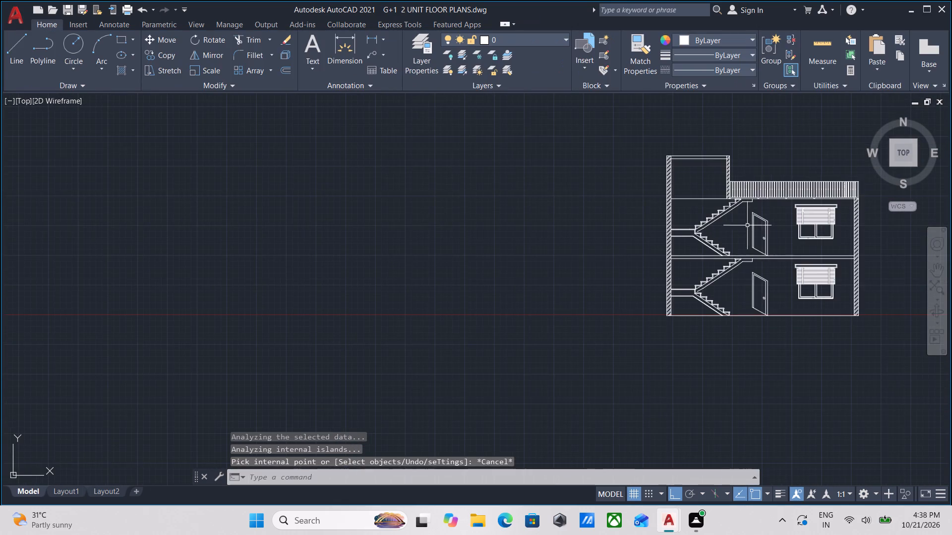
Hatch a tread and riser near the foot of the ground-floor lower stair flight with ANSI32 at scale 5.
scroll(753, 264, "up", 1)
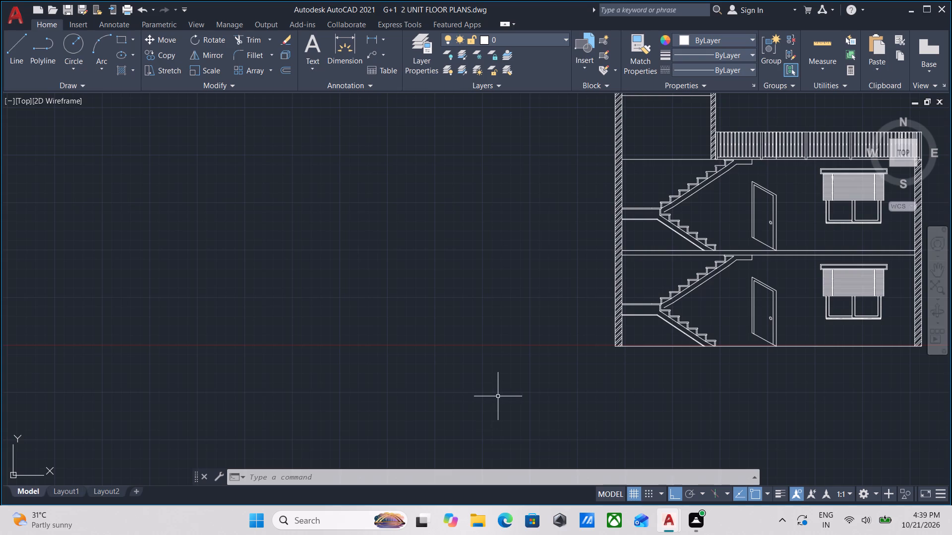
scroll(506, 431, "up", 2)
middle_click_drag(662, 355, 414, 407)
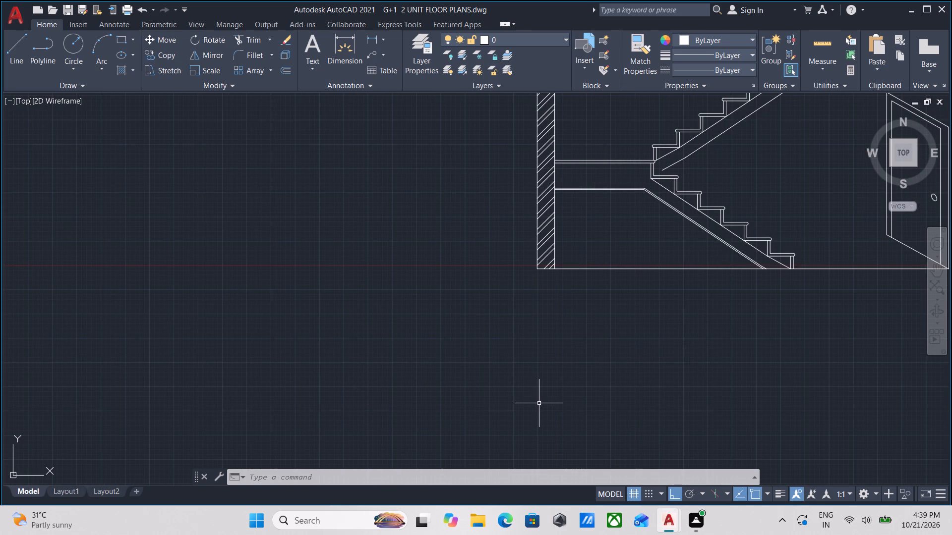
scroll(540, 402, "up", 1)
key("h")
key("Return")
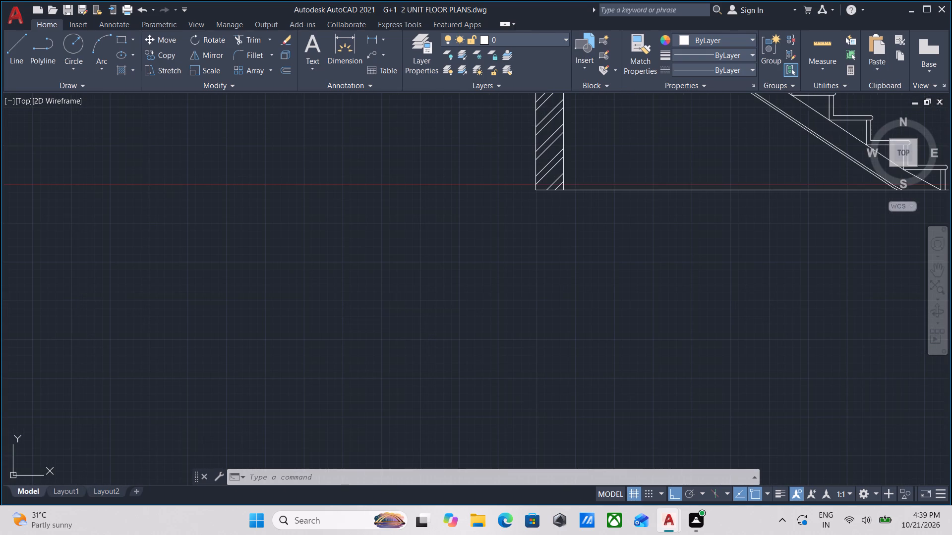
middle_click_drag(658, 300, 394, 408)
scroll(683, 260, "up", 2)
scroll(558, 245, "up", 2)
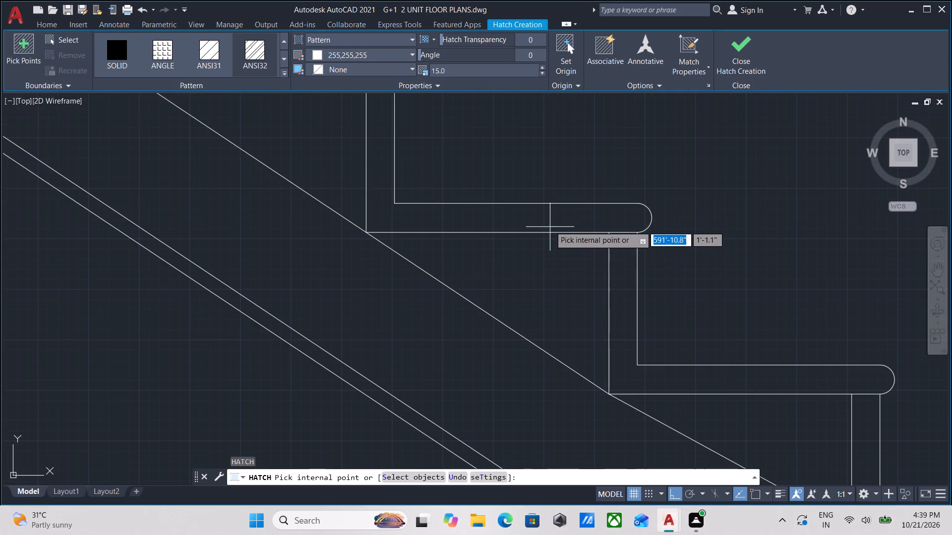
left_click(256, 59)
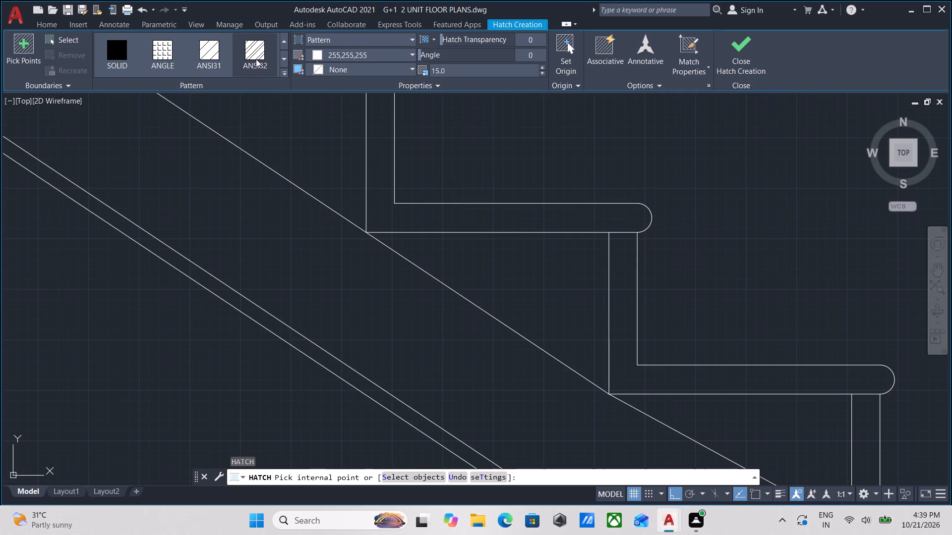
left_click(507, 210)
scroll(507, 210, "down", 2)
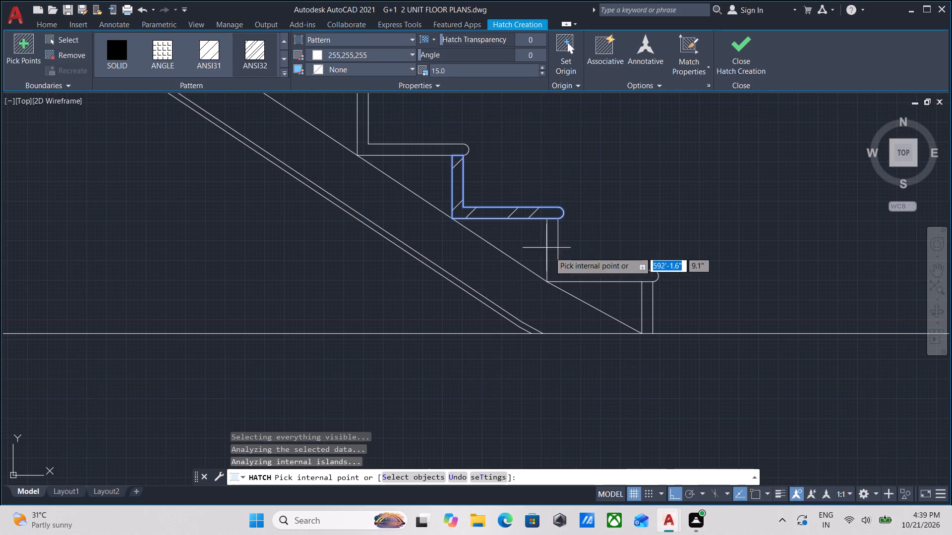
left_click_drag(462, 70, 418, 71)
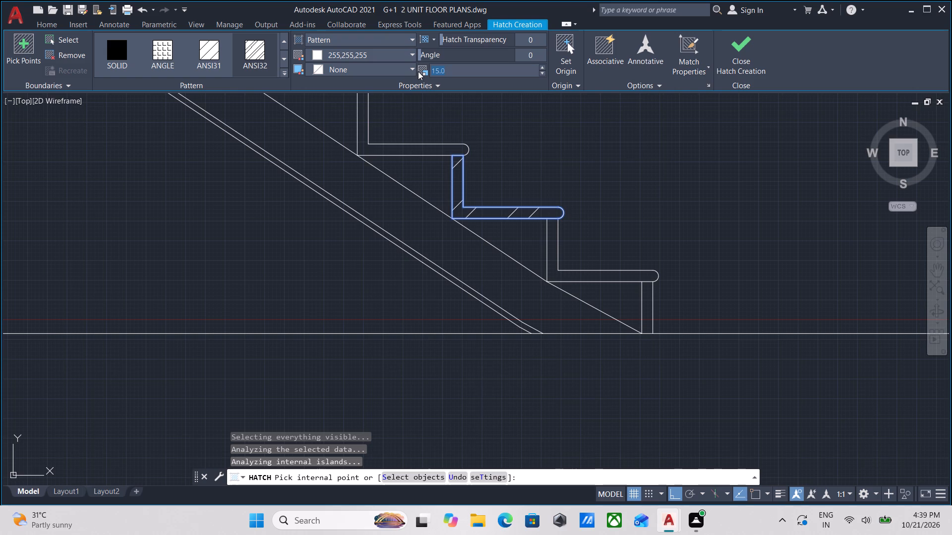
key("5")
key("Return")
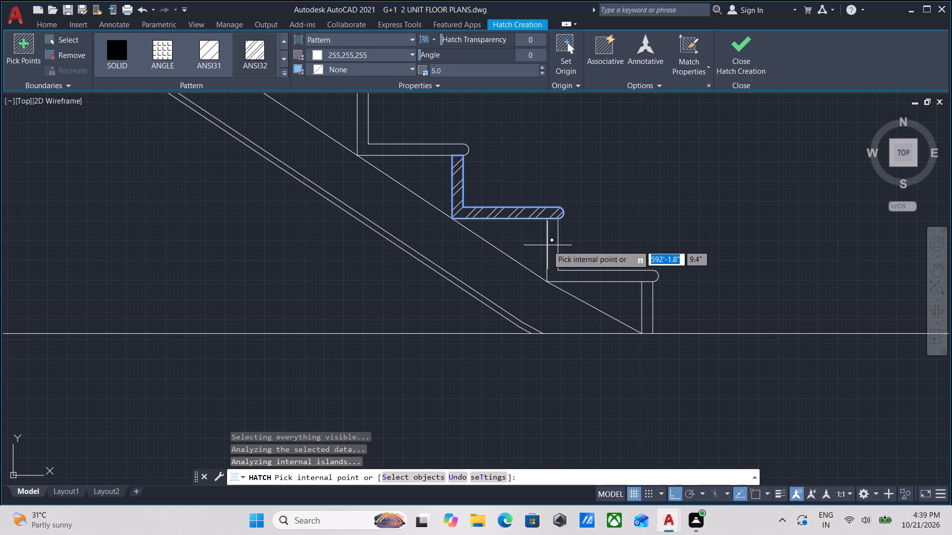
Hatch the lowest tread with its riser and the remaining treads and risers up to the ground-floor stair's mid-landing.
left_click(547, 245)
scroll(542, 232, "down", 1)
middle_click_drag(542, 232, 585, 323)
scroll(507, 268, "up", 3)
left_click(492, 273)
middle_click_drag(490, 273, 595, 361)
scroll(490, 273, "down", 1)
scroll(595, 361, "up", 1)
middle_click_drag(503, 276, 558, 320)
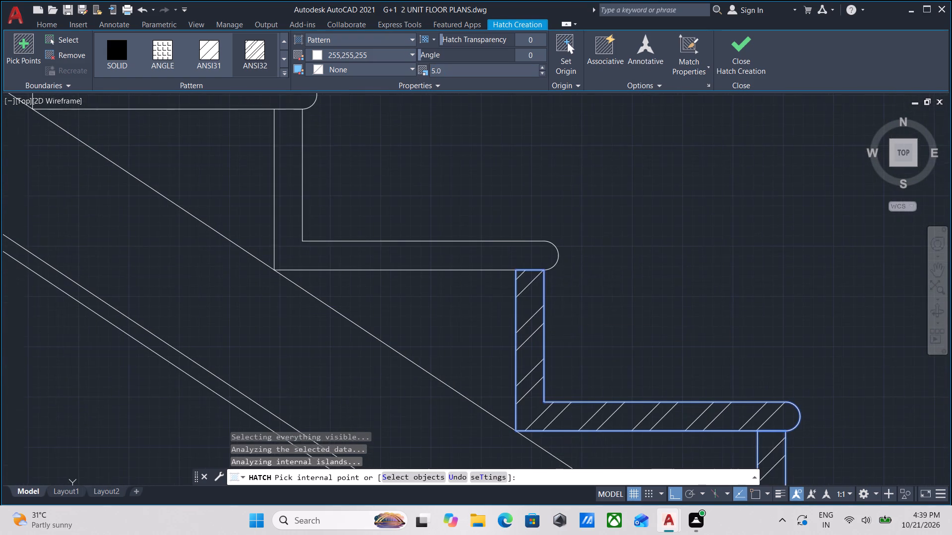
left_click(470, 255)
scroll(470, 255, "down", 2)
middle_click_drag(470, 255, 597, 371)
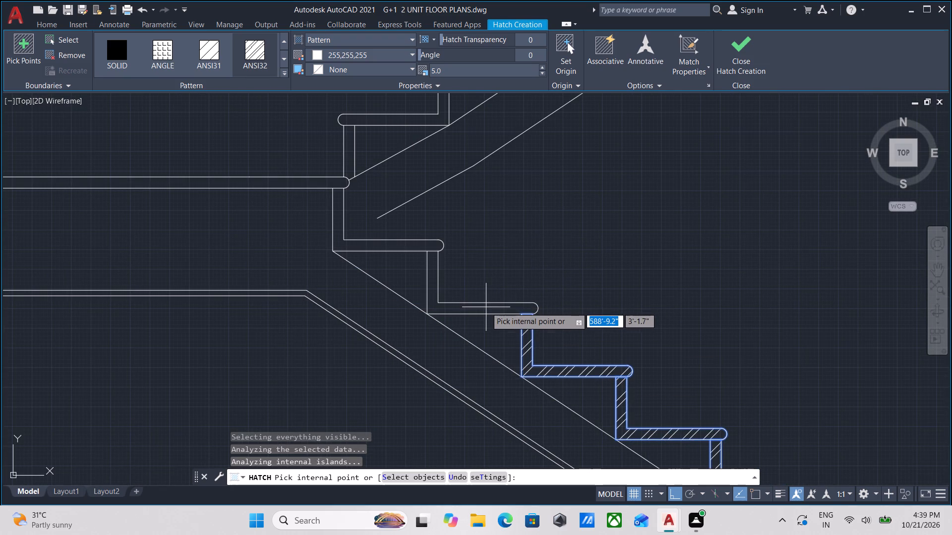
left_click(486, 307)
middle_click_drag(486, 307, 546, 390)
left_click(452, 328)
middle_click_drag(454, 333, 543, 381)
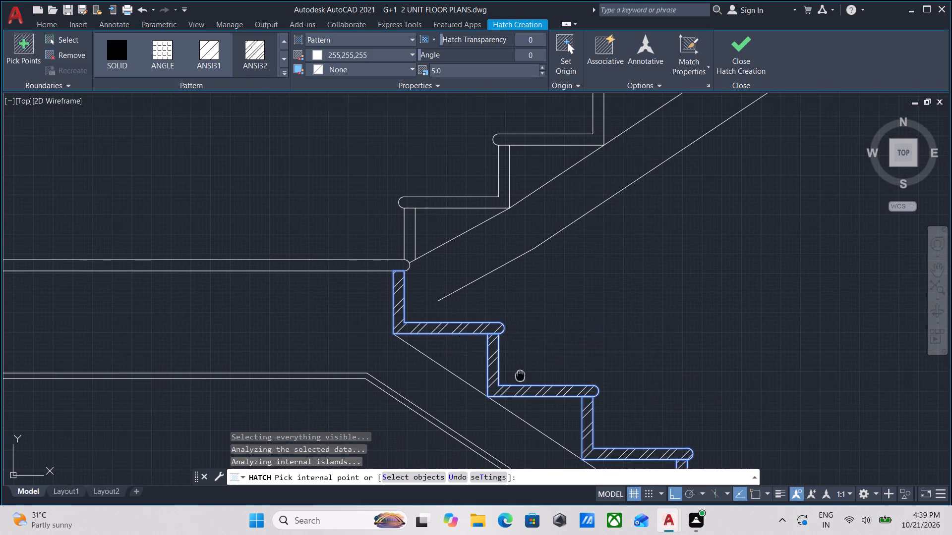
middle_click_drag(543, 381, 600, 388)
Hatch the mid-landing finish strip and the first riser and tread of the ground-floor upper stair flight.
left_click(502, 317)
middle_click_drag(502, 317, 421, 334)
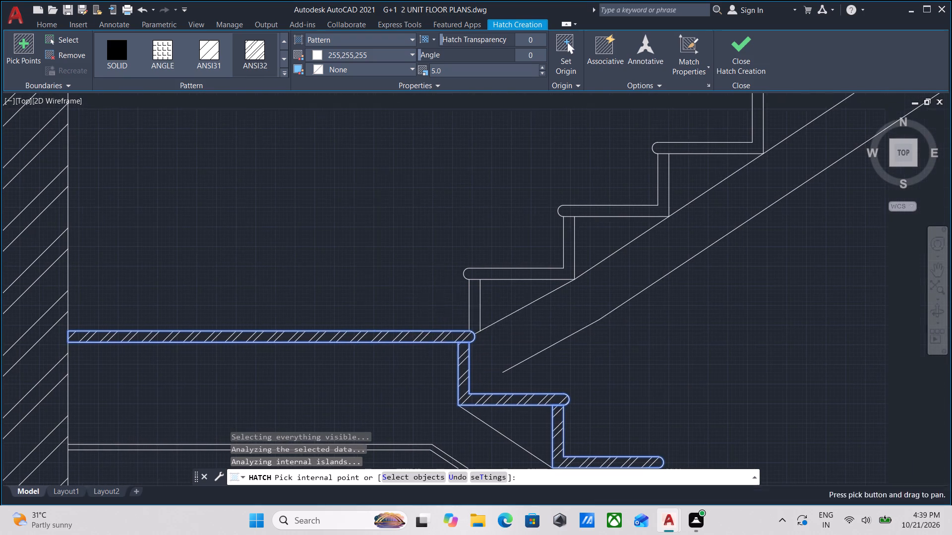
scroll(470, 296, "up", 2)
left_click(476, 297)
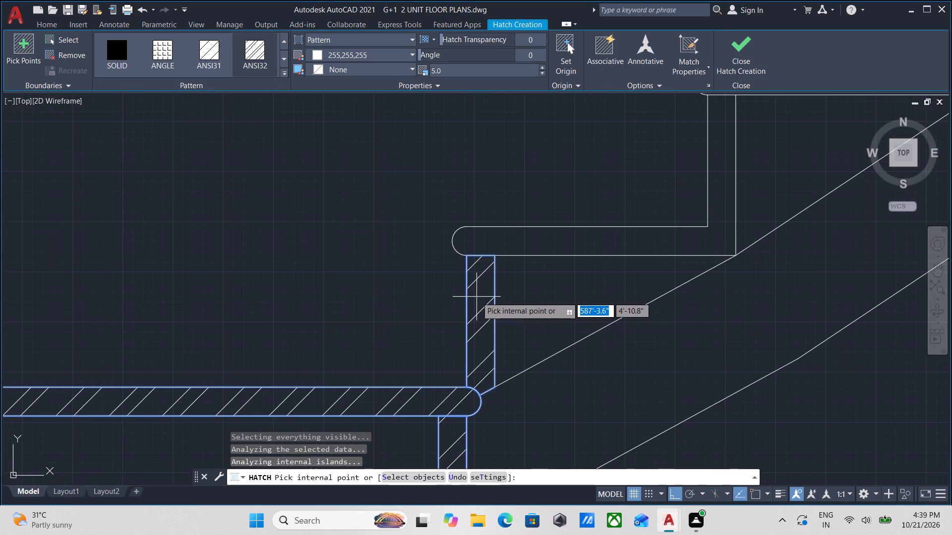
left_click(497, 238)
scroll(510, 236, "down", 1)
middle_click_drag(502, 243, 308, 366)
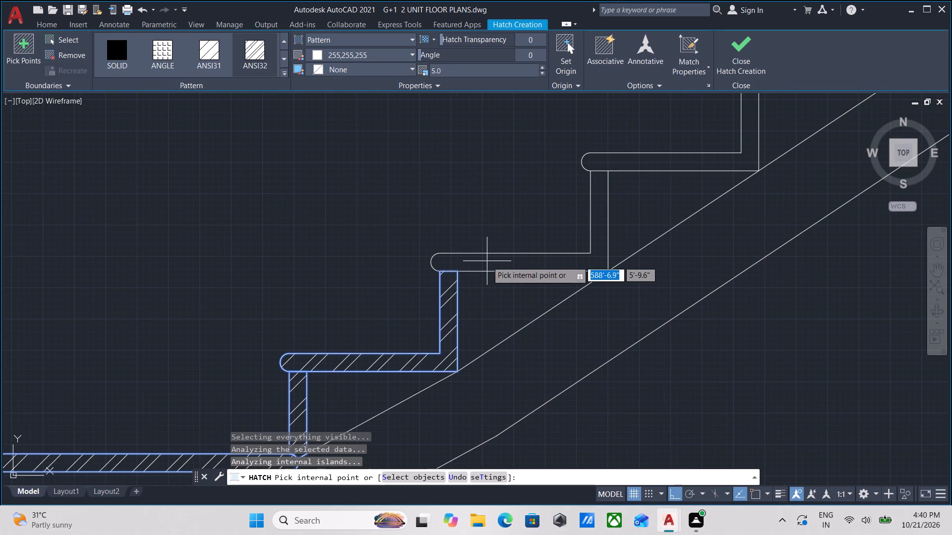
Hatch the following treads and risers up the ground-floor upper flight, stopping below the top tread.
left_click(487, 261)
middle_click_drag(487, 261, 350, 334)
left_click(501, 238)
scroll(501, 238, "down", 1)
middle_click_drag(501, 238, 457, 274)
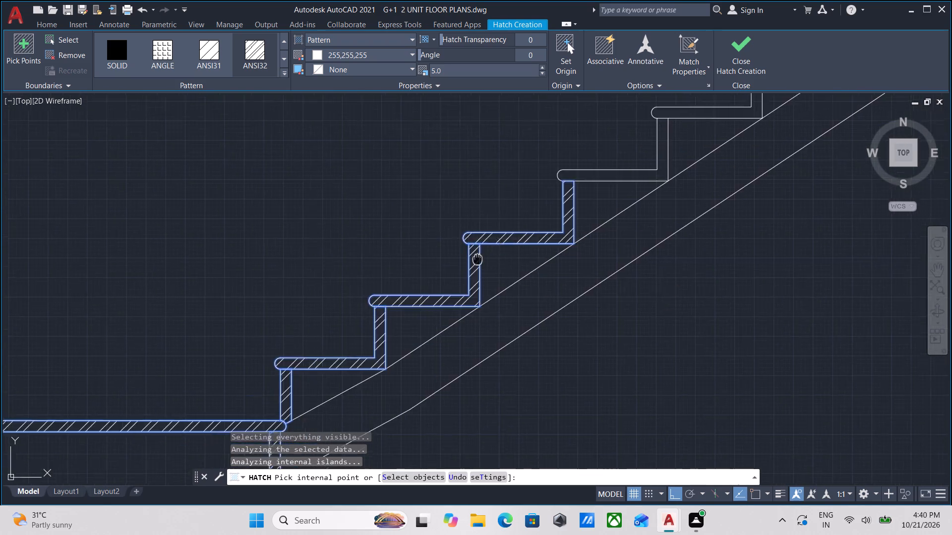
middle_click_drag(457, 274, 375, 335)
left_click(482, 268)
middle_click_drag(482, 268, 357, 340)
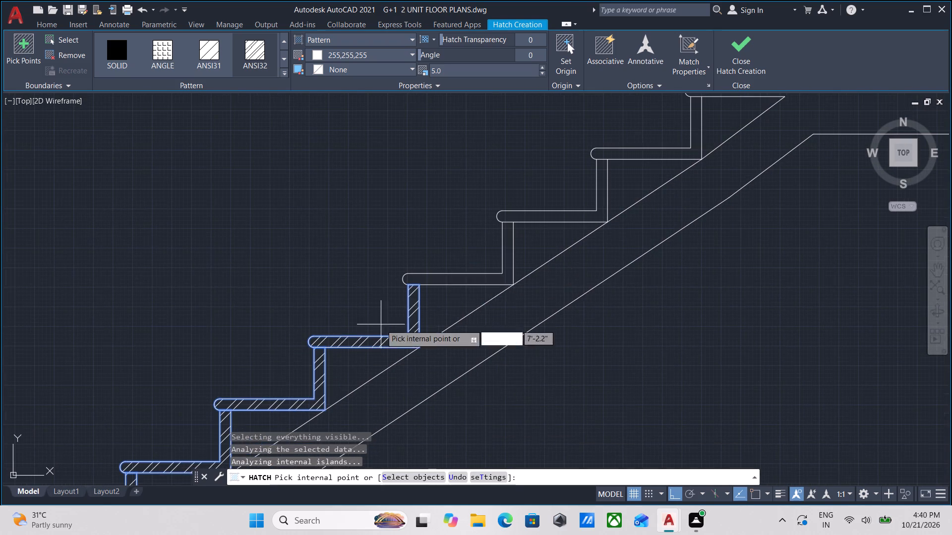
left_click(480, 275)
middle_click_drag(408, 322, 348, 358)
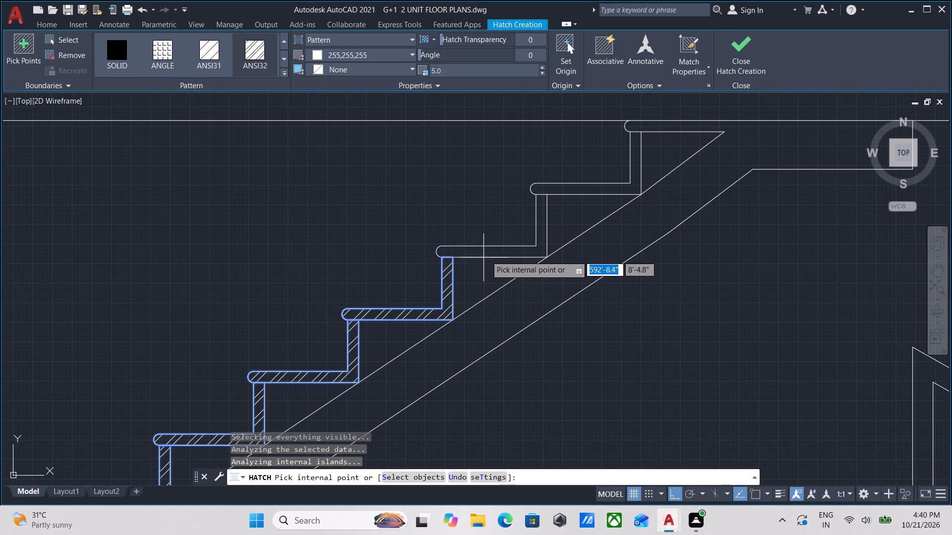
left_click(490, 253)
middle_click_drag(482, 263, 356, 370)
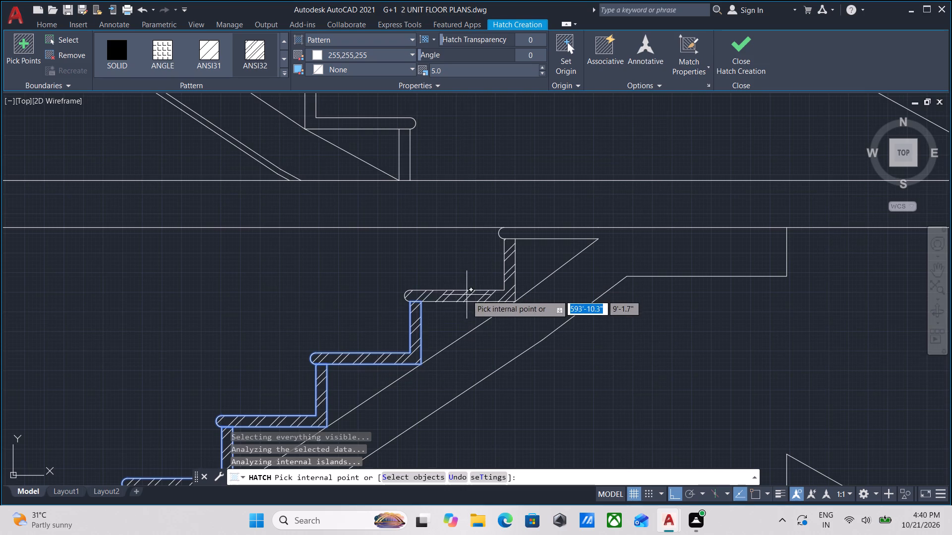
left_click(467, 295)
middle_click_drag(463, 298, 408, 361)
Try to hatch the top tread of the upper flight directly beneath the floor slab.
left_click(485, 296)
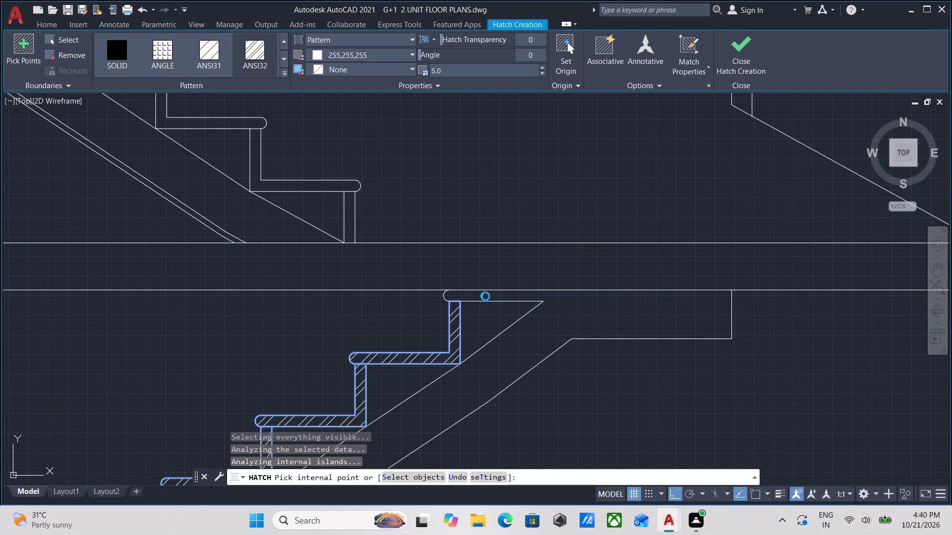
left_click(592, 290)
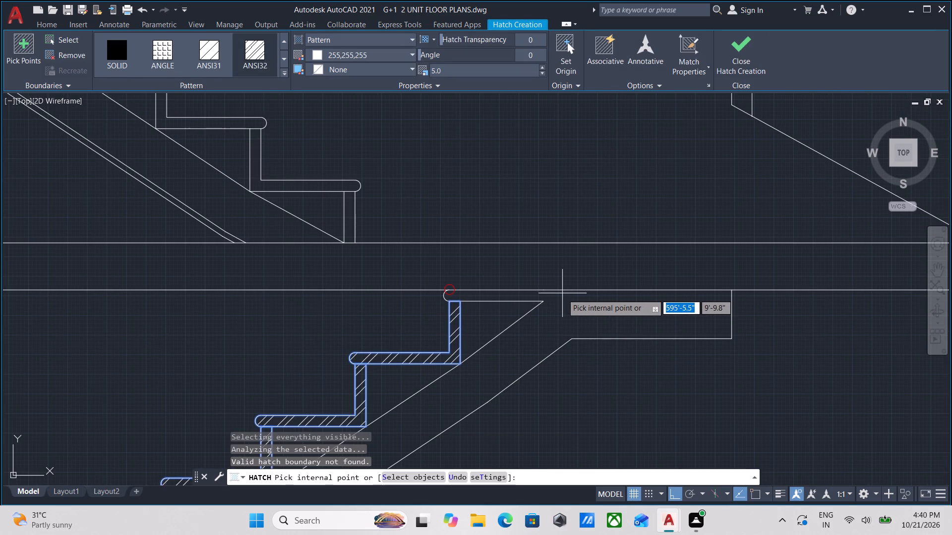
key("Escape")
Draw a short vertical line from the top tread's inner end up to the underside of the floor slab.
scroll(547, 326, "up", 1)
key("l")
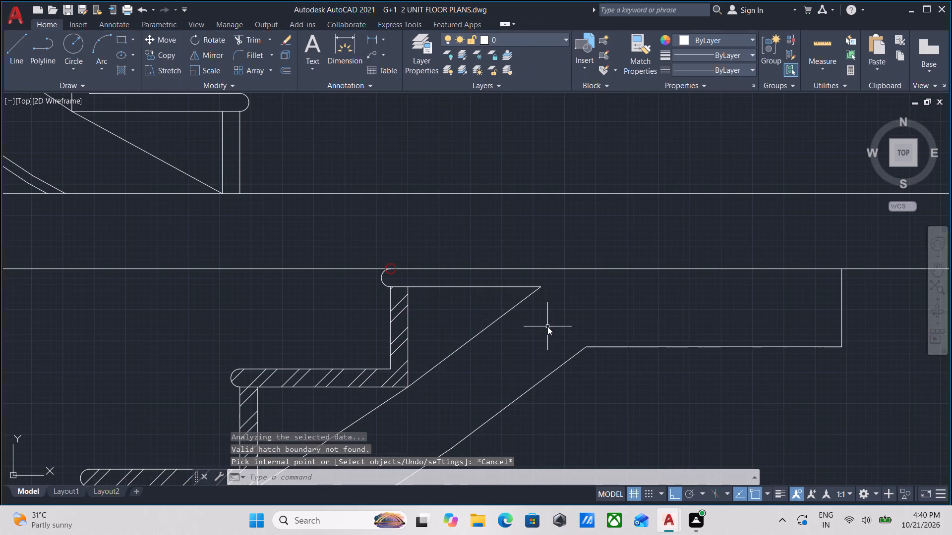
key("Return")
left_click(541, 284)
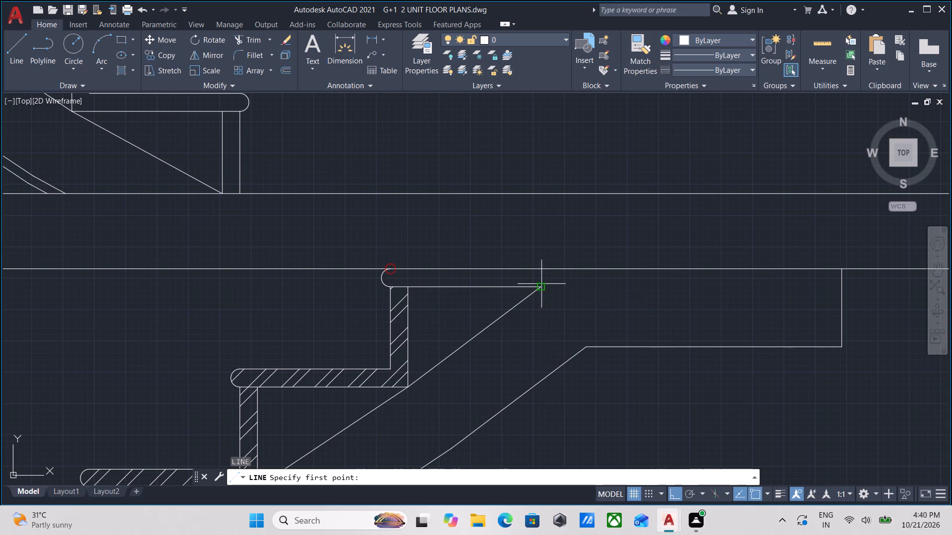
left_click(539, 265)
key("Escape")
Hatch the closed top tread of the ground-floor upper flight beneath the floor slab at scale 5.
scroll(539, 279, "up", 2)
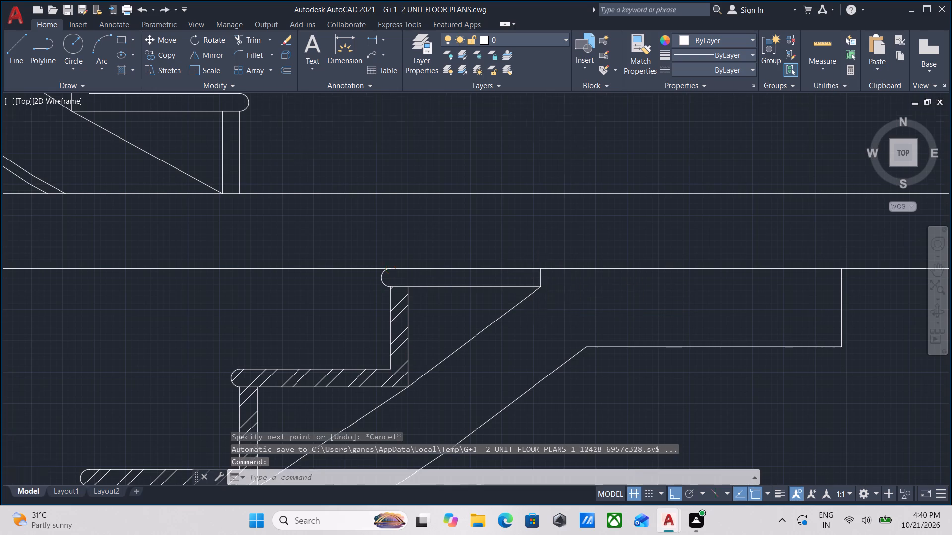
middle_click_drag(506, 279, 528, 316)
key("h")
key("Return")
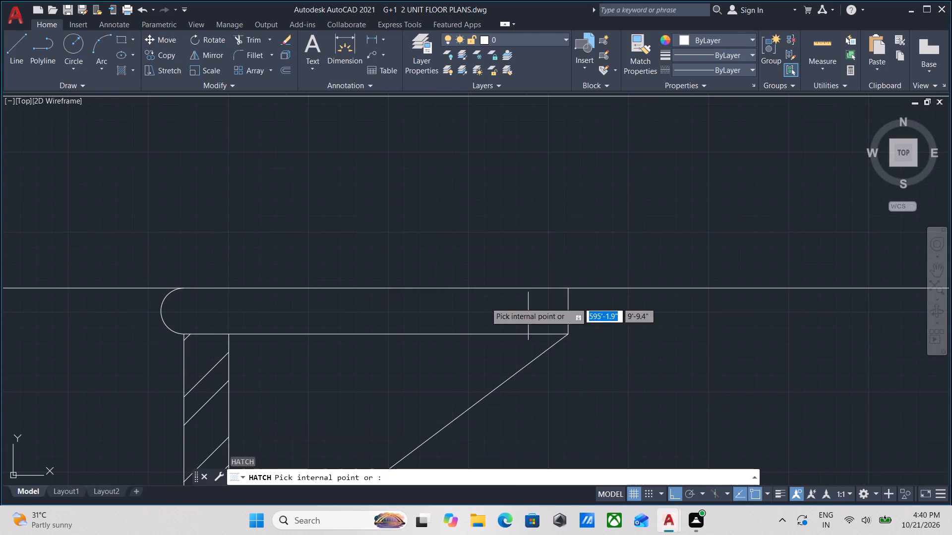
left_click(421, 316)
scroll(422, 314, "down", 2)
scroll(491, 269, "down", 3)
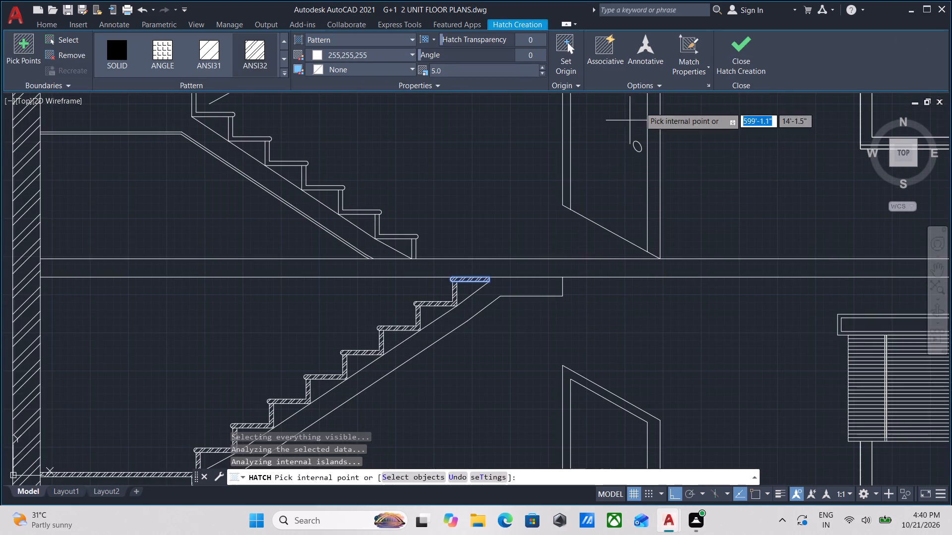
left_click(740, 57)
Apply an AR-CONC hatch to the ground-floor mid-landing slab and lower flight waist slab.
scroll(515, 277, "down", 1)
middle_click_drag(514, 277, 572, 193)
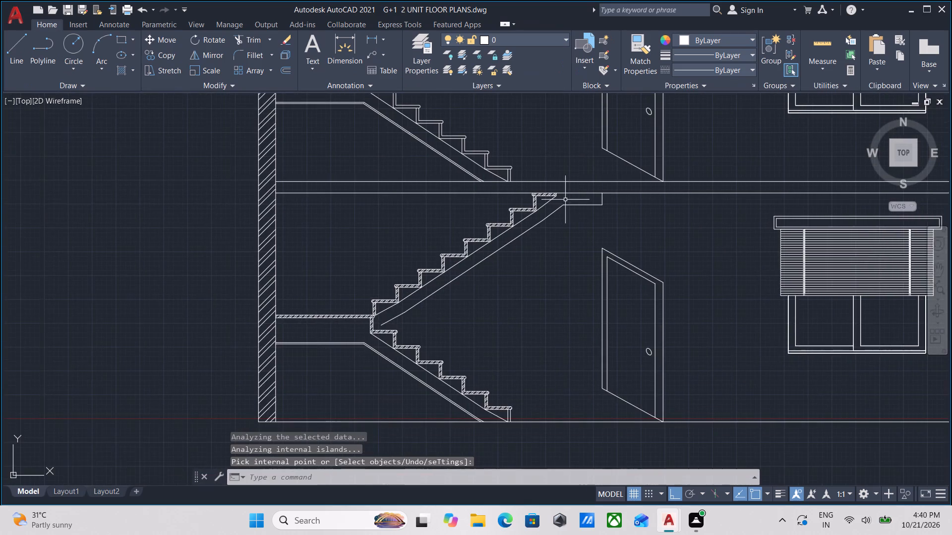
scroll(362, 357, "up", 1)
middle_click_drag(345, 361, 463, 372)
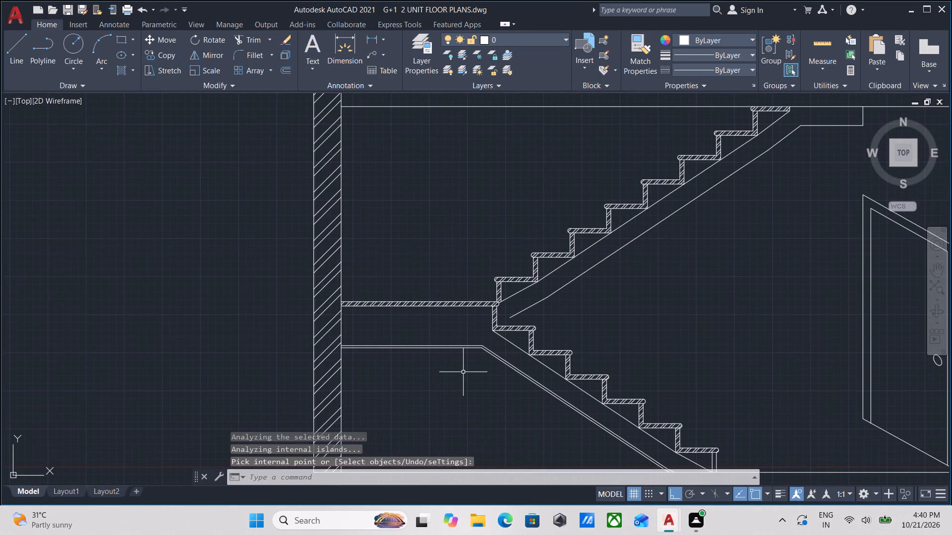
key("h")
key("Return")
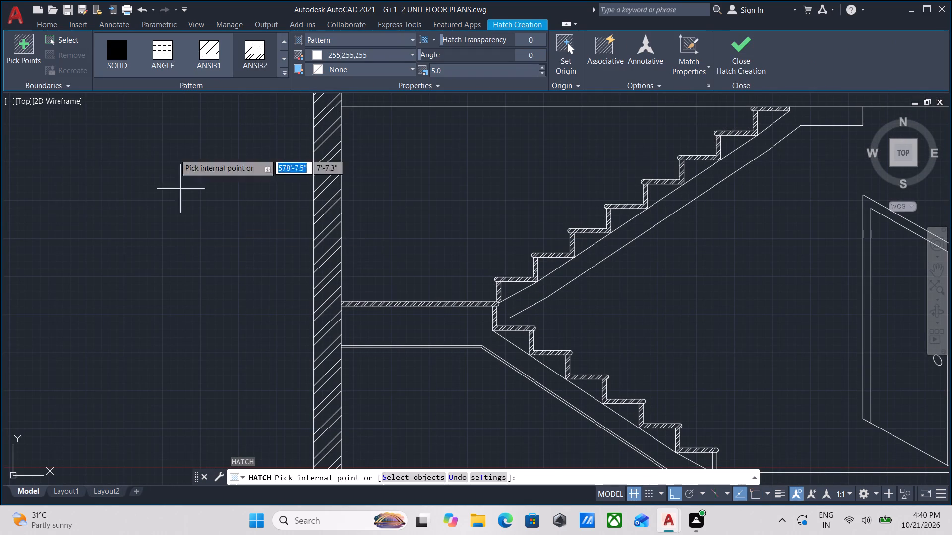
left_click(287, 58)
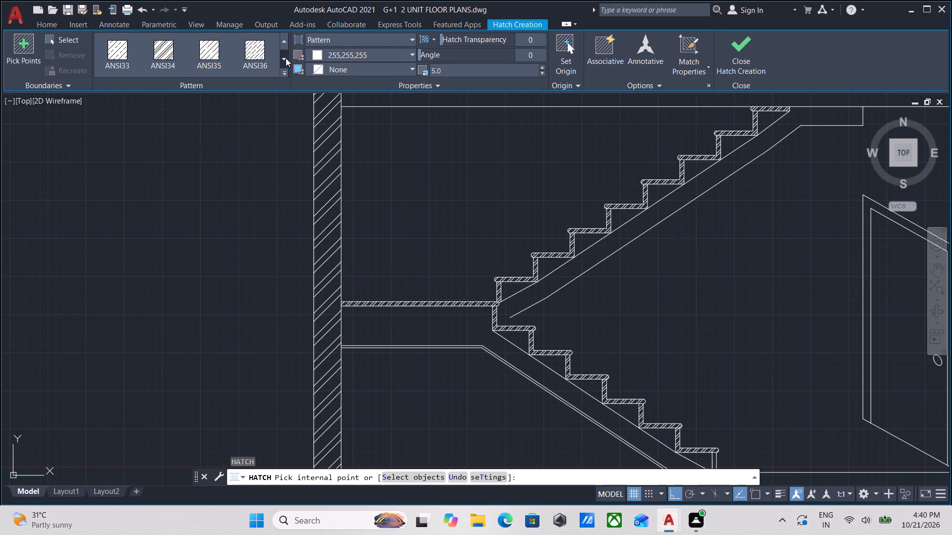
left_click(286, 58)
left_click(286, 58)
left_click(251, 52)
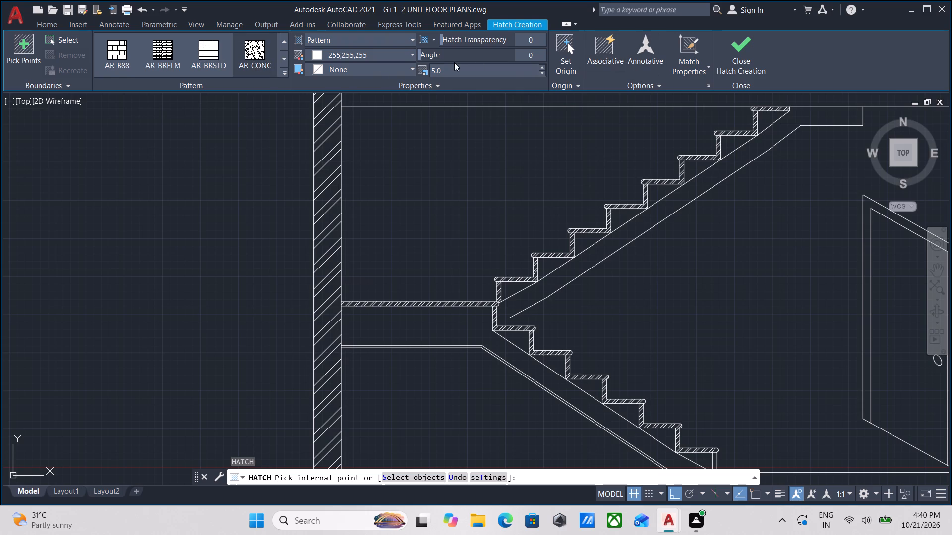
left_click(428, 320)
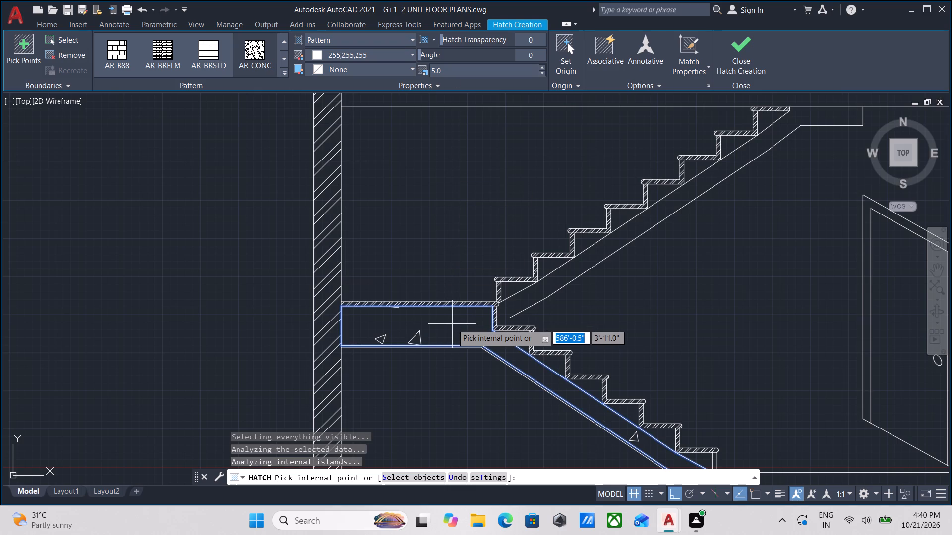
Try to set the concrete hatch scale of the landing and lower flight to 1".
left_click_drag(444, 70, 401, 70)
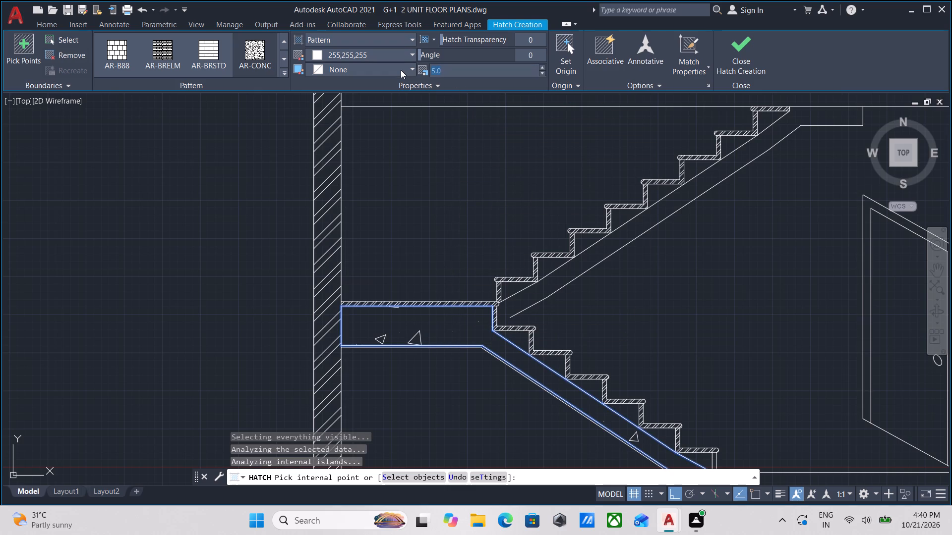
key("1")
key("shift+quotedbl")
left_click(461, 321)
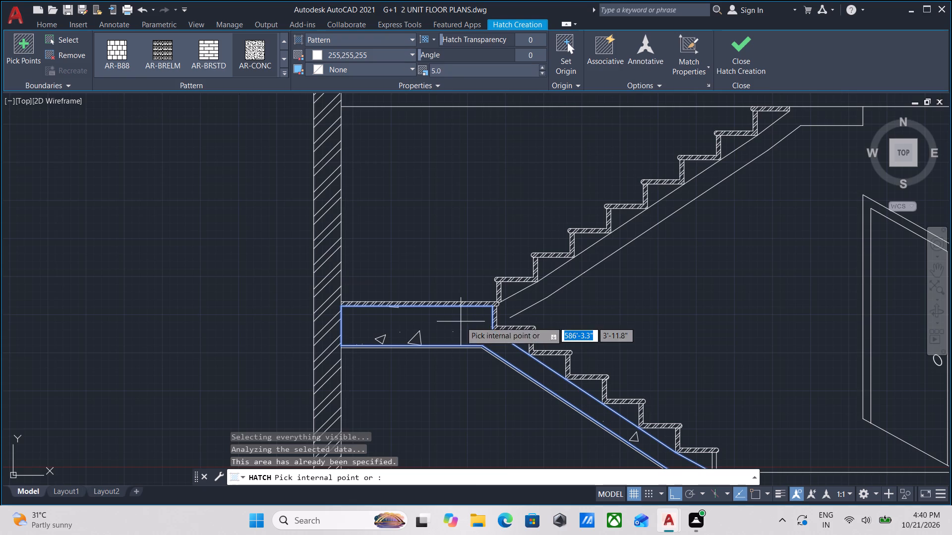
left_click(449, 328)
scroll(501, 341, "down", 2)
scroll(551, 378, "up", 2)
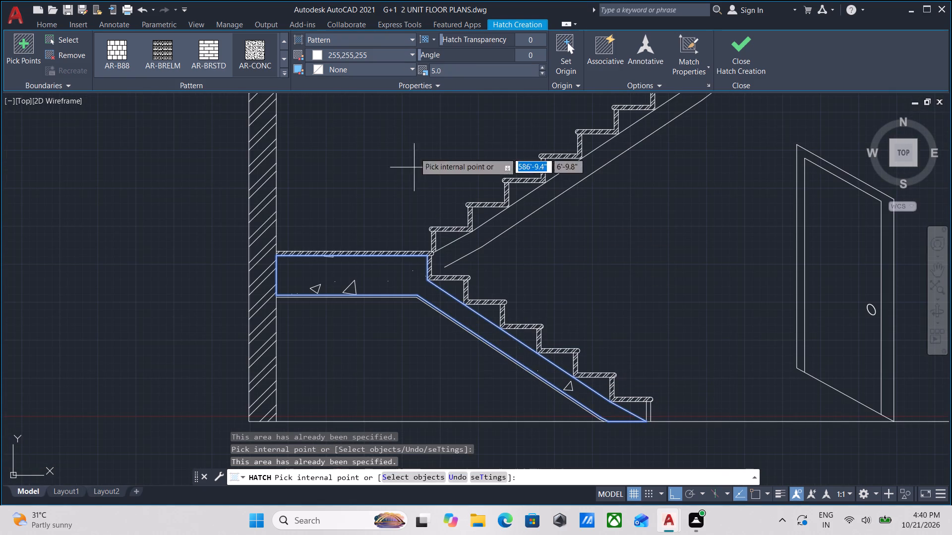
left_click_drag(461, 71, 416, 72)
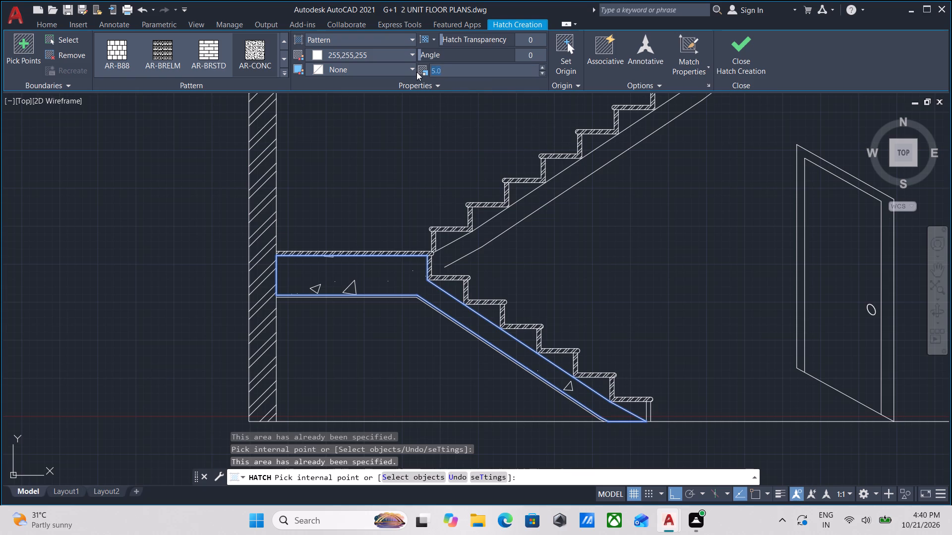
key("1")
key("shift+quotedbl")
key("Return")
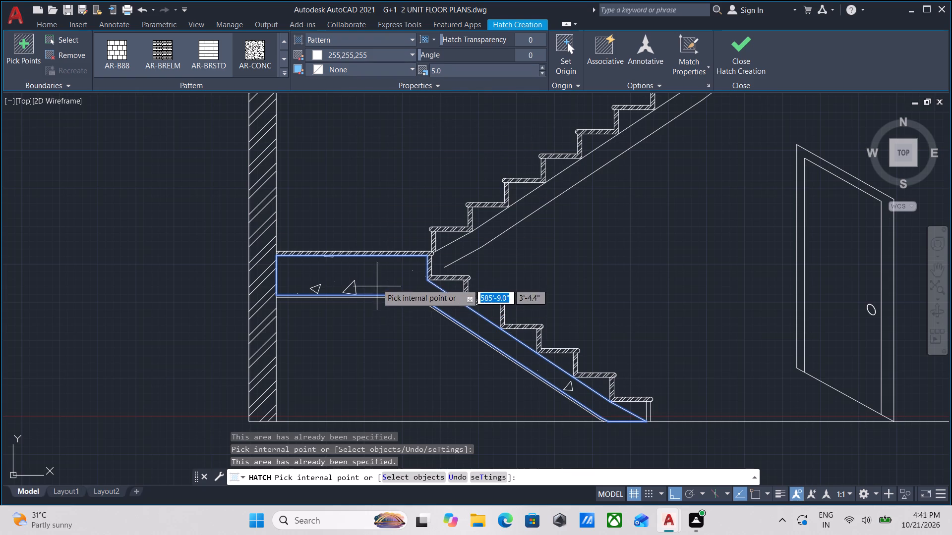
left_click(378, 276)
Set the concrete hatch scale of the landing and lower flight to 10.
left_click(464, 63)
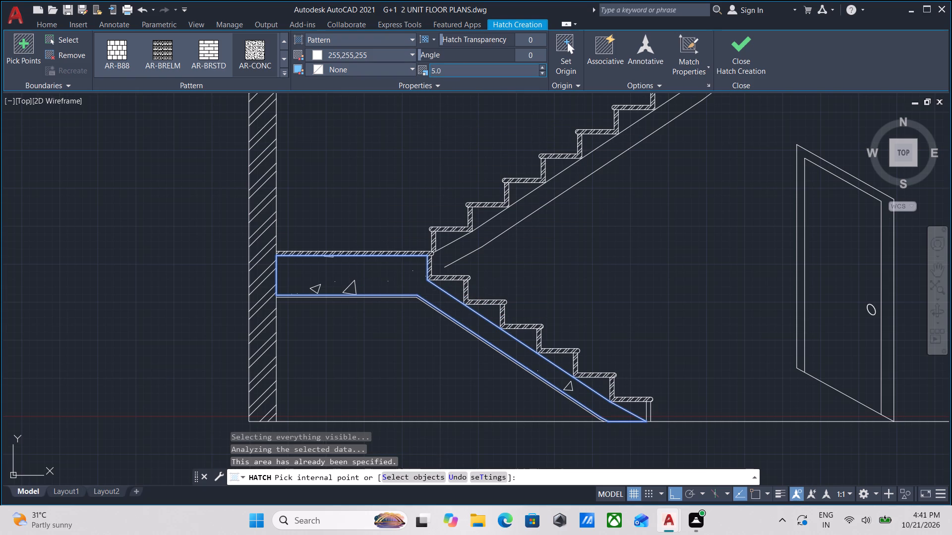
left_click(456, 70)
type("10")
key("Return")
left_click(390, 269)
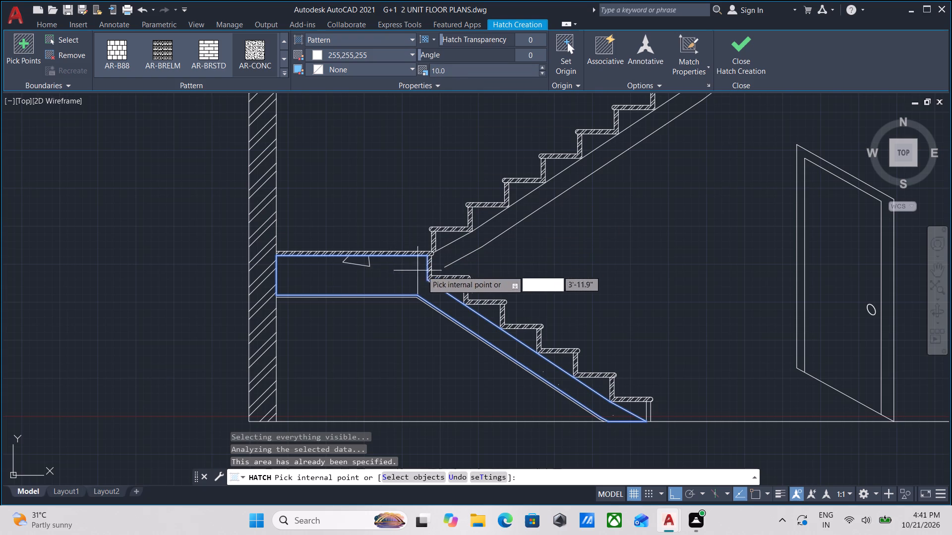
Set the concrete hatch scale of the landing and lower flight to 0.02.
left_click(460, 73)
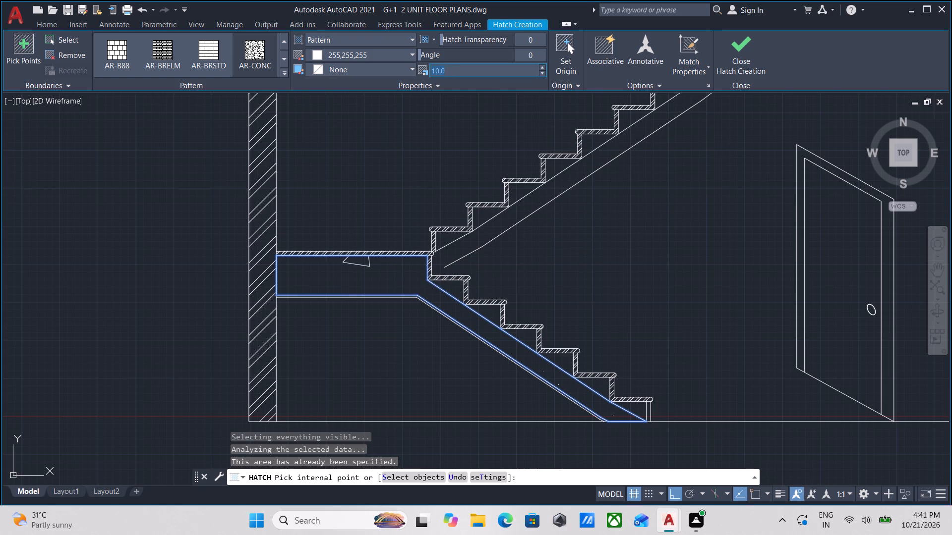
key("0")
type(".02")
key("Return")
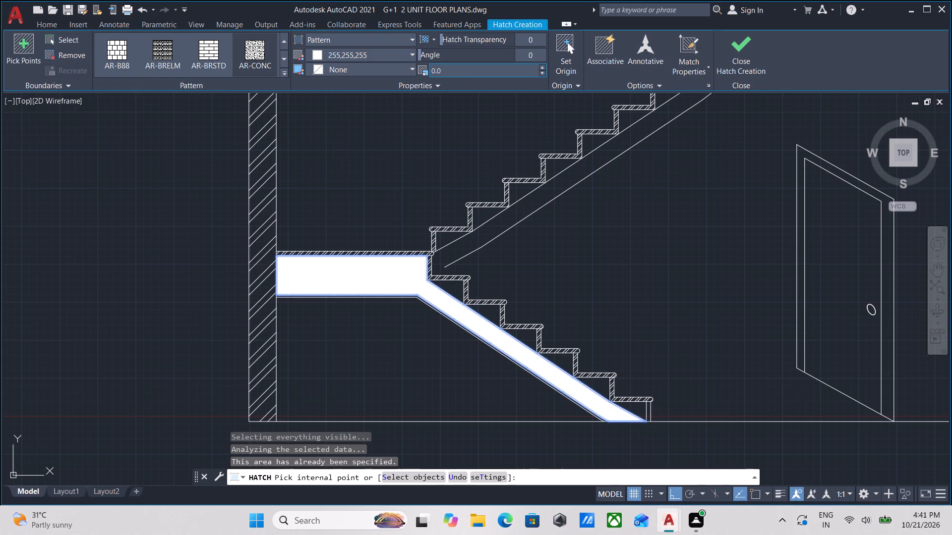
Set the concrete hatch scale to 0.8 and finish the landing and lower flight hatch.
left_click_drag(444, 69, 402, 72)
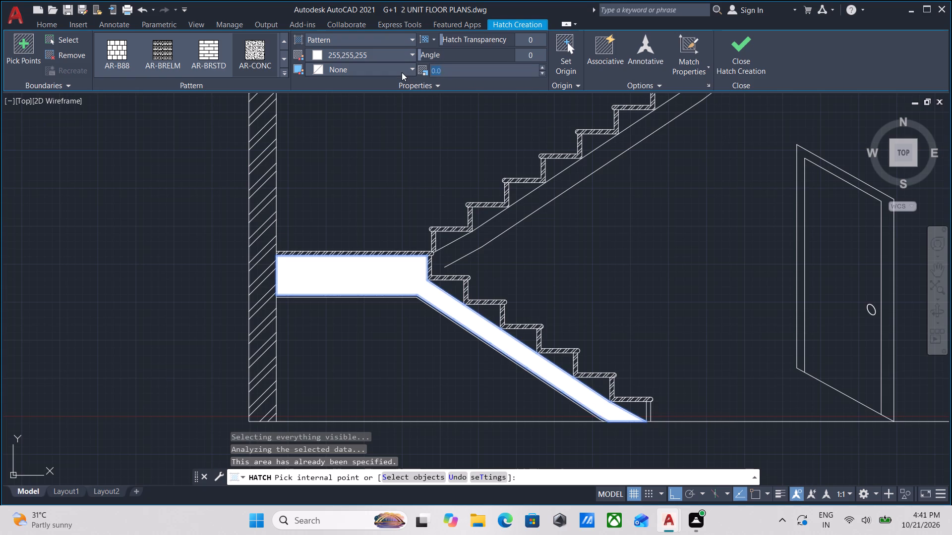
type("0.")
key("8")
key("Return")
scroll(446, 282, "up", 2)
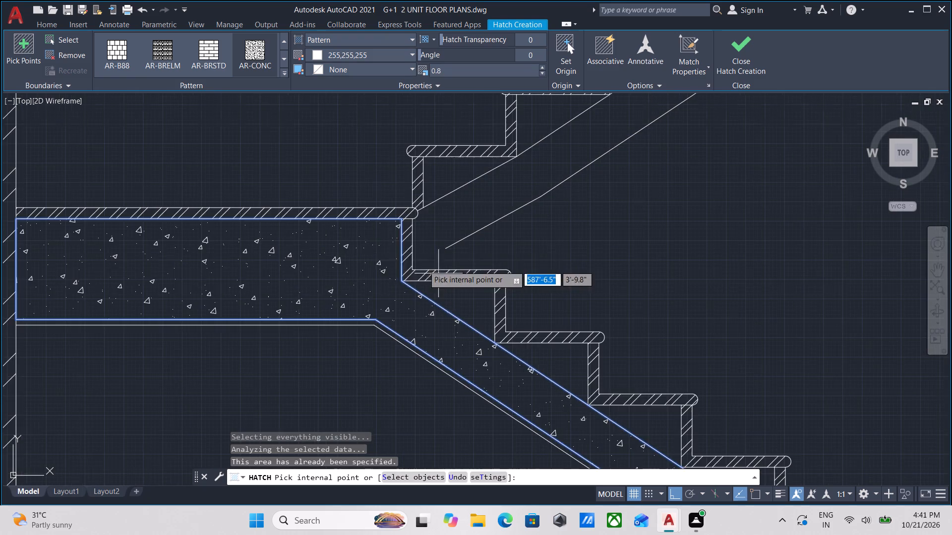
scroll(349, 267, "up", 2)
middle_click_drag(348, 267, 106, 419)
scroll(383, 277, "down", 2)
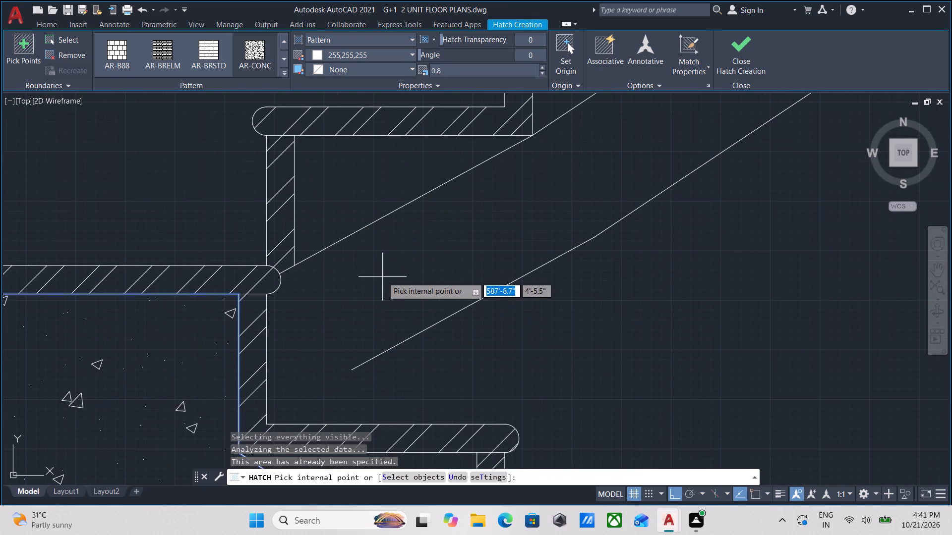
middle_click_drag(383, 277, 336, 324)
scroll(415, 287, "down", 3)
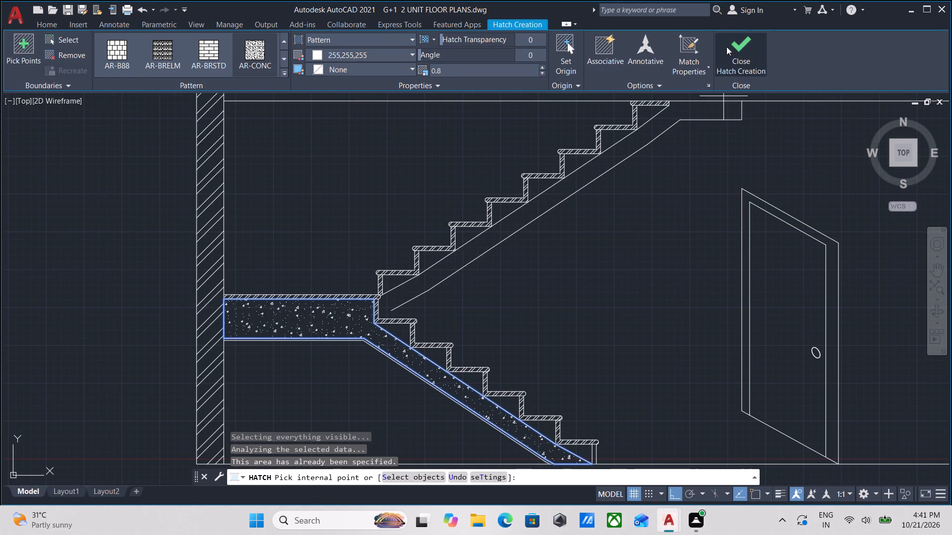
left_click(738, 47)
key("Escape")
Draw a line extending the upper flight's soffit from its open lower end to the tread-riser corner below the mid-landing.
middle_click_drag(432, 293, 533, 210)
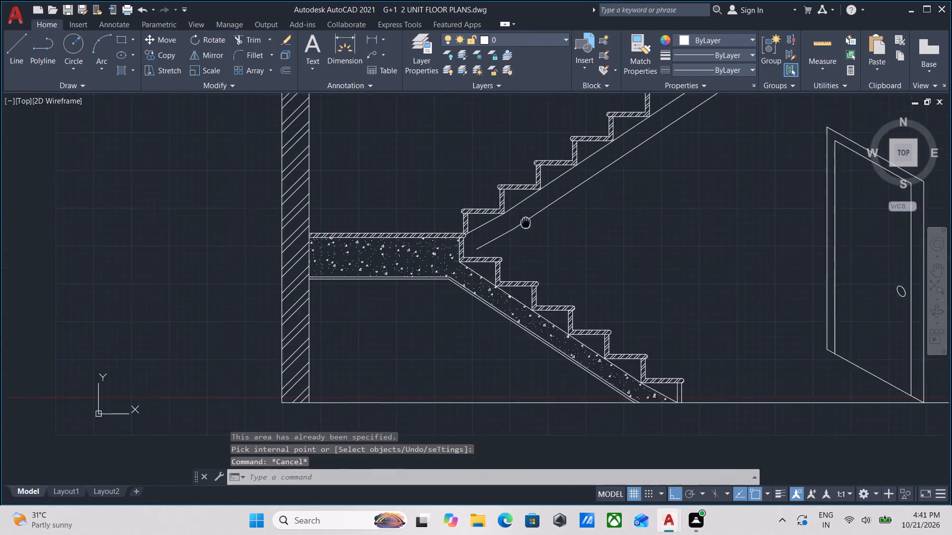
middle_click_drag(533, 210, 536, 201)
scroll(547, 189, "up", 1)
scroll(452, 230, "up", 2)
middle_click_drag(457, 225, 396, 270)
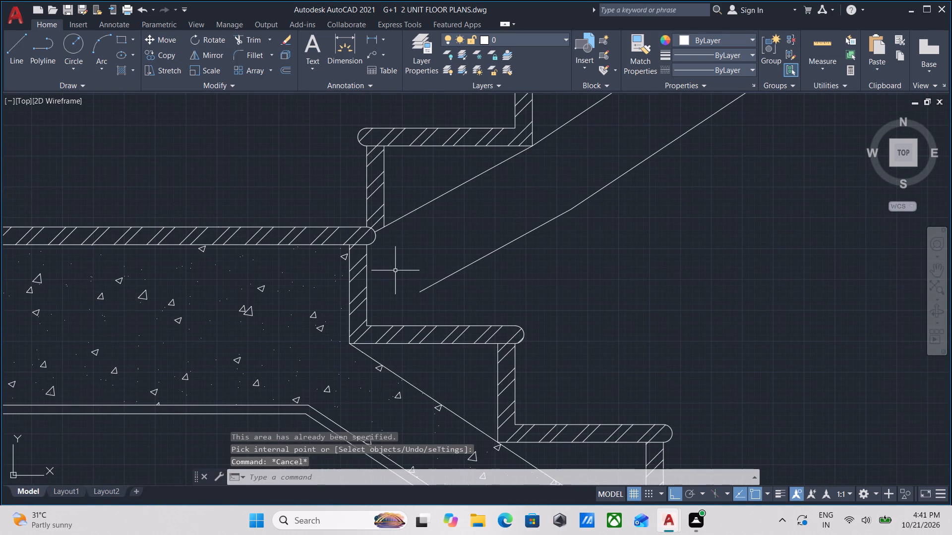
key("l")
key("Return")
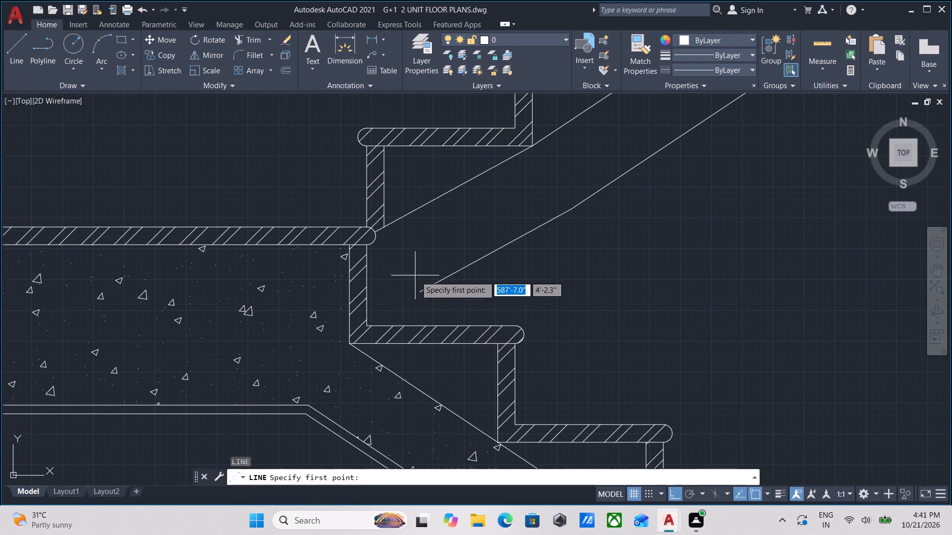
left_click(416, 292)
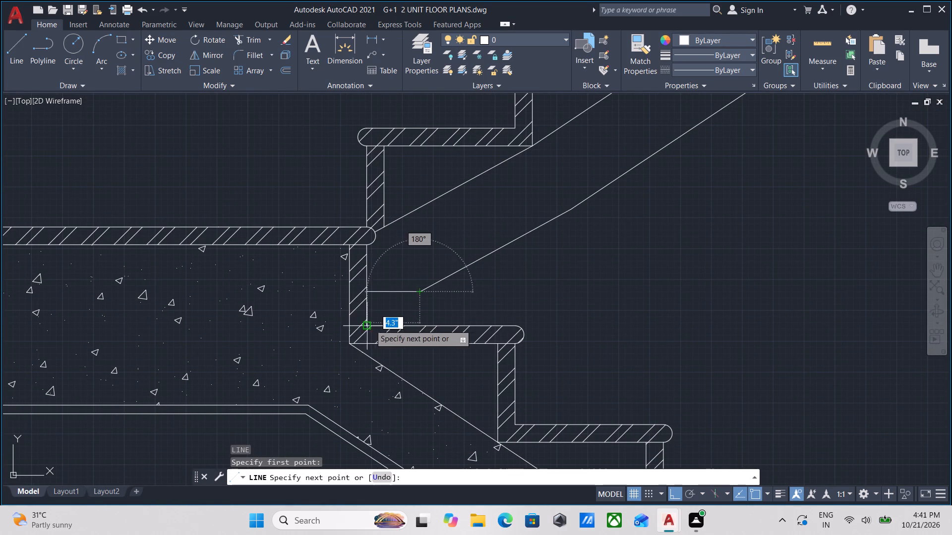
left_click(363, 321)
scroll(363, 321, "down", 2)
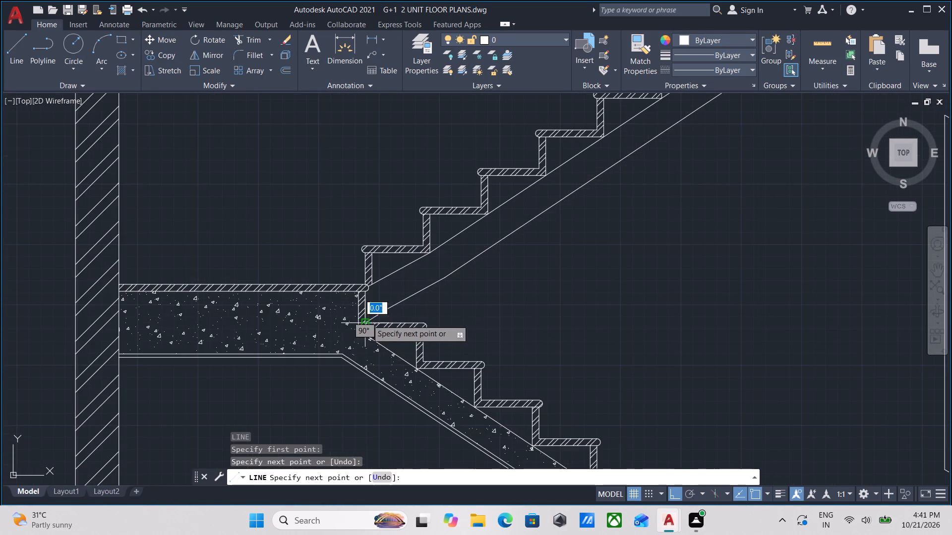
key("Escape")
scroll(371, 318, "down", 3)
key("Escape")
Hatch the upper storey's stair landing and lower flight slab with the AR-CONC pattern at scale 0.8.
scroll(381, 308, "up", 2)
scroll(381, 308, "down", 1)
middle_click_drag(381, 308, 473, 354)
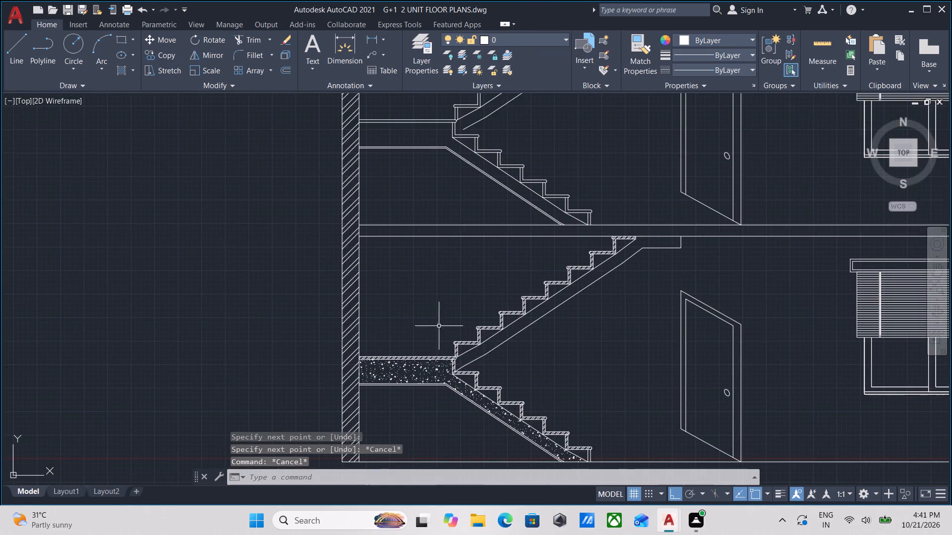
middle_click_drag(401, 299, 438, 325)
key("h")
key("Return")
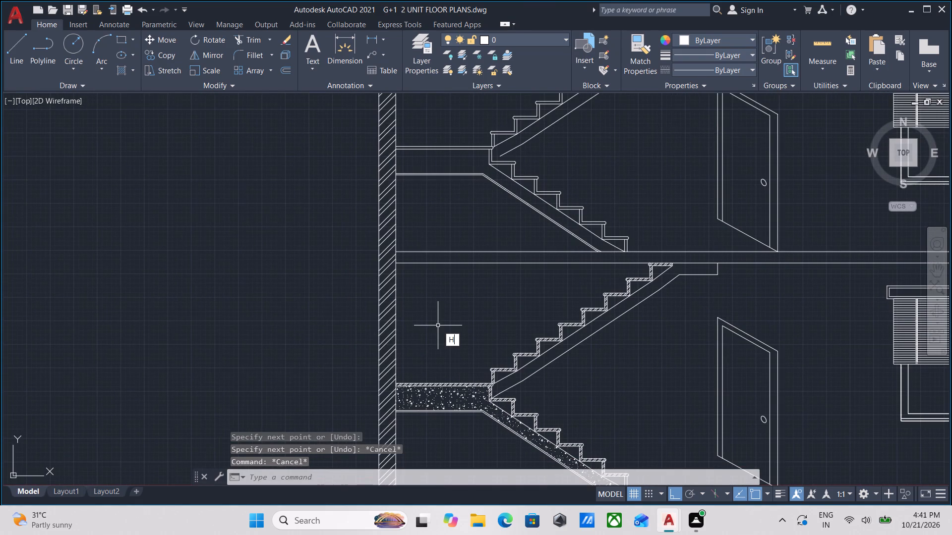
middle_click_drag(439, 309, 441, 406)
scroll(484, 272, "up", 1)
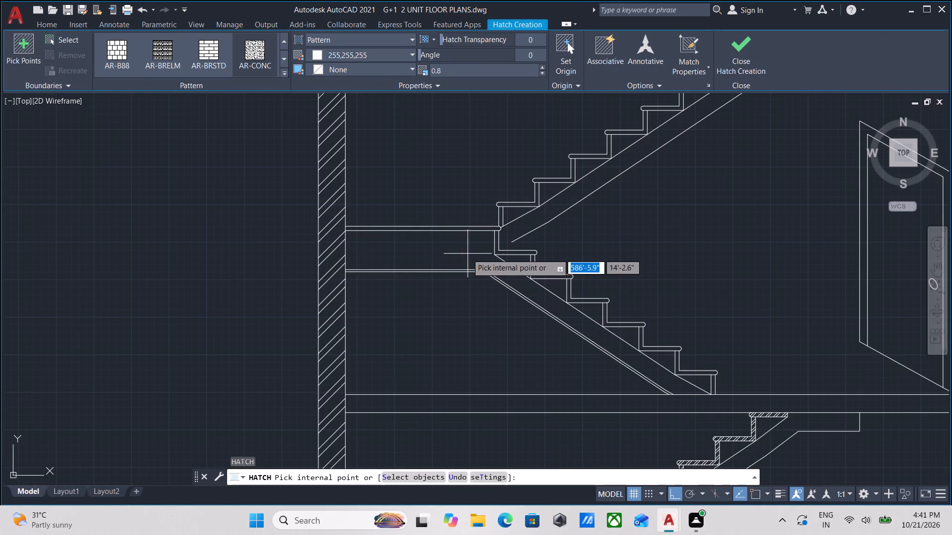
left_click(466, 254)
scroll(466, 254, "down", 1)
middle_click_drag(466, 254, 448, 286)
scroll(448, 286, "down", 1)
middle_click_drag(448, 286, 446, 229)
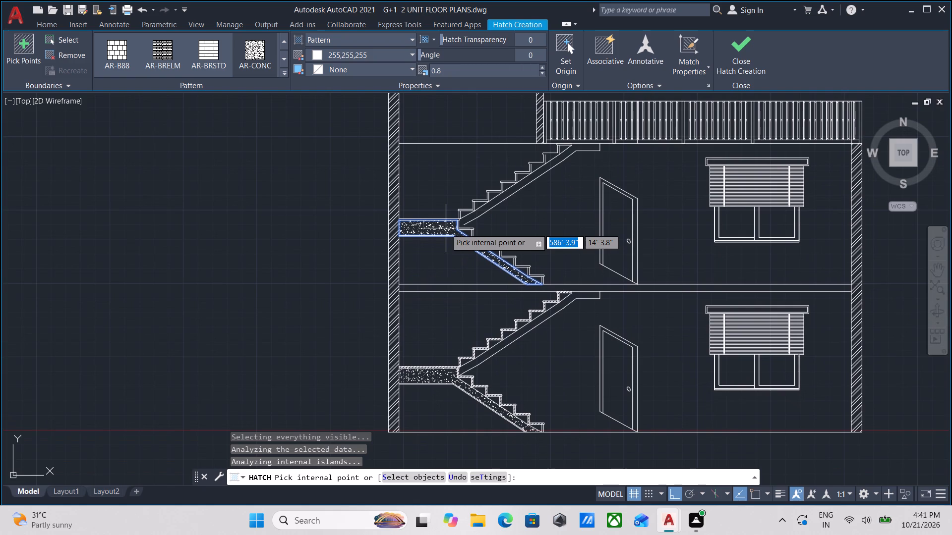
left_click(745, 53)
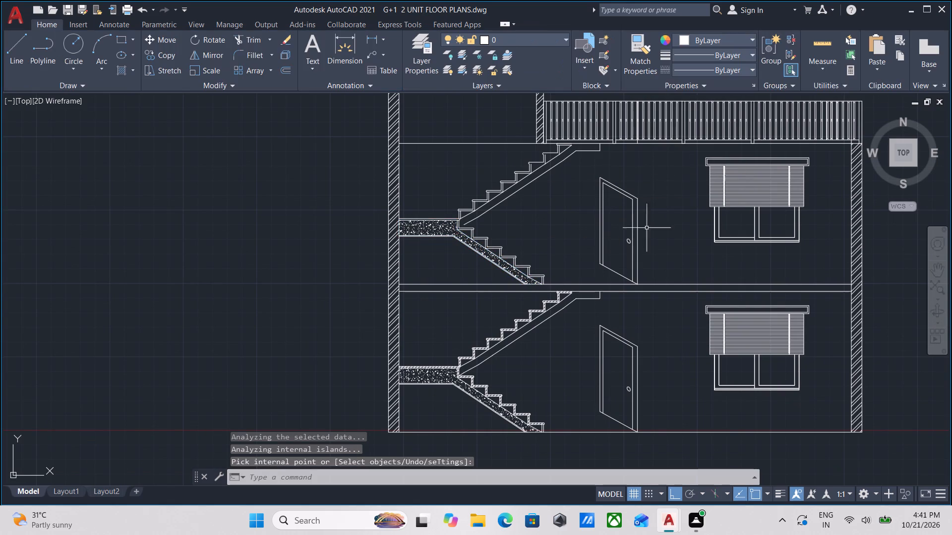
Erase the floor plan copy above the front elevation together with the stray hatch fragments beside it.
scroll(630, 235, "down", 2)
middle_click_drag(629, 235, 692, 218)
scroll(511, 245, "down", 2)
middle_click_drag(511, 245, 660, 205)
scroll(375, 201, "up", 2)
middle_click_drag(334, 203, 471, 274)
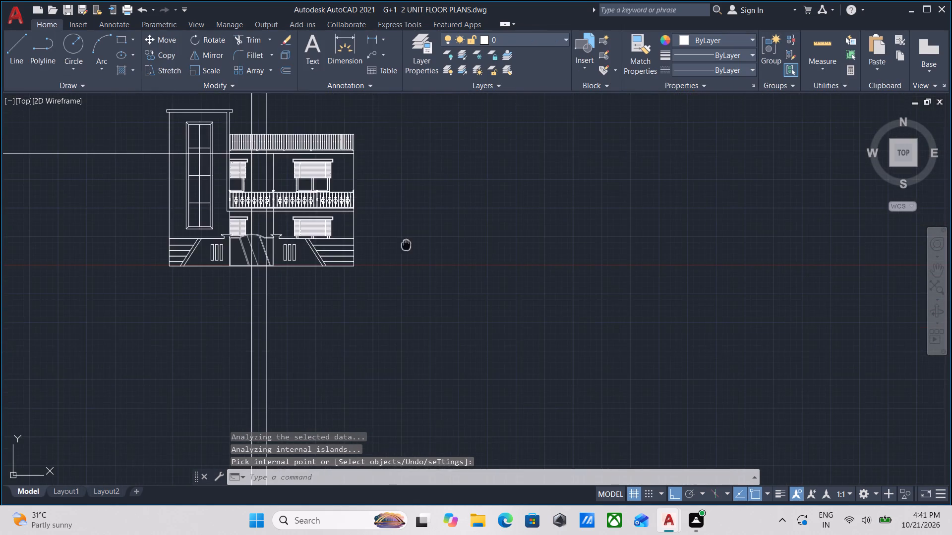
middle_click_drag(471, 274, 572, 323)
scroll(413, 244, "down", 1)
middle_click_drag(418, 246, 587, 274)
middle_click_drag(490, 210, 510, 309)
scroll(454, 226, "up", 2)
key("Escape")
left_click(482, 272)
middle_click_drag(361, 137, 394, 214)
left_click(366, 163)
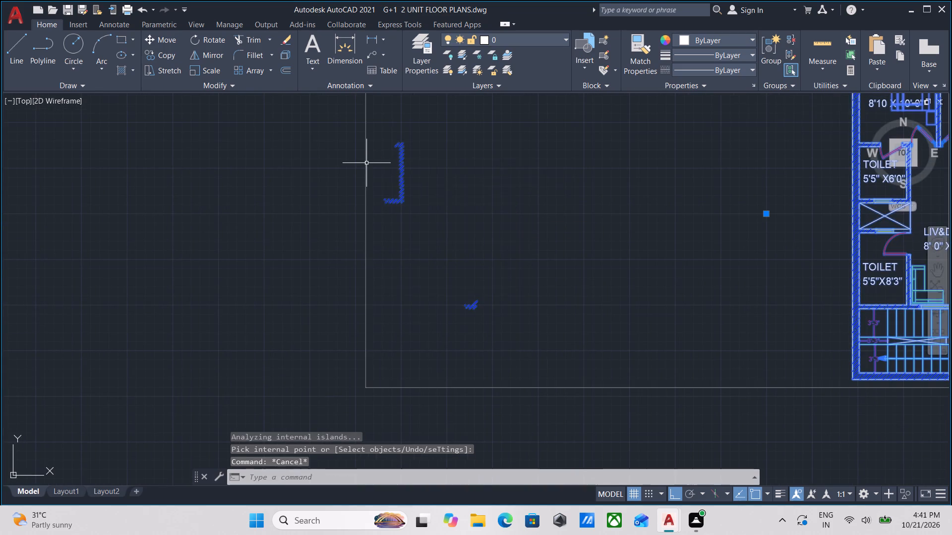
right_click(366, 163)
left_click(397, 244)
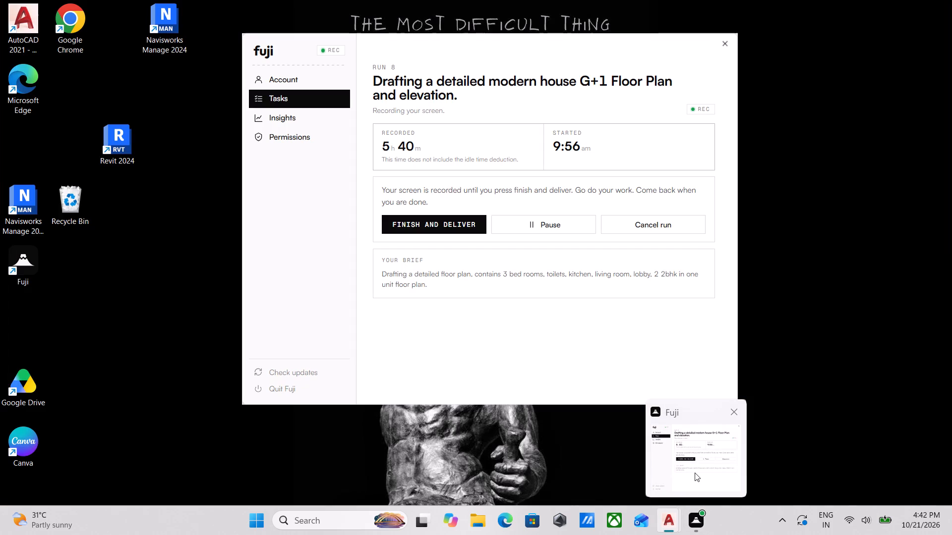
Erase the two vertical construction lines running through the front elevation's gate.
scroll(742, 323, "down", 3)
middle_click_drag(739, 322, 566, 232)
scroll(652, 393, "up", 2)
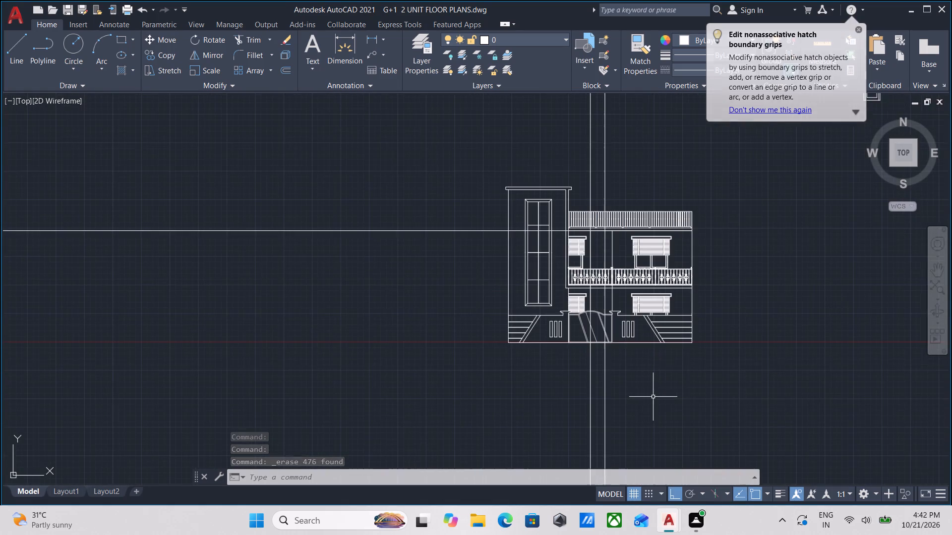
middle_click_drag(645, 388, 535, 327)
scroll(502, 300, "up", 2)
left_click(528, 366)
left_click(382, 341)
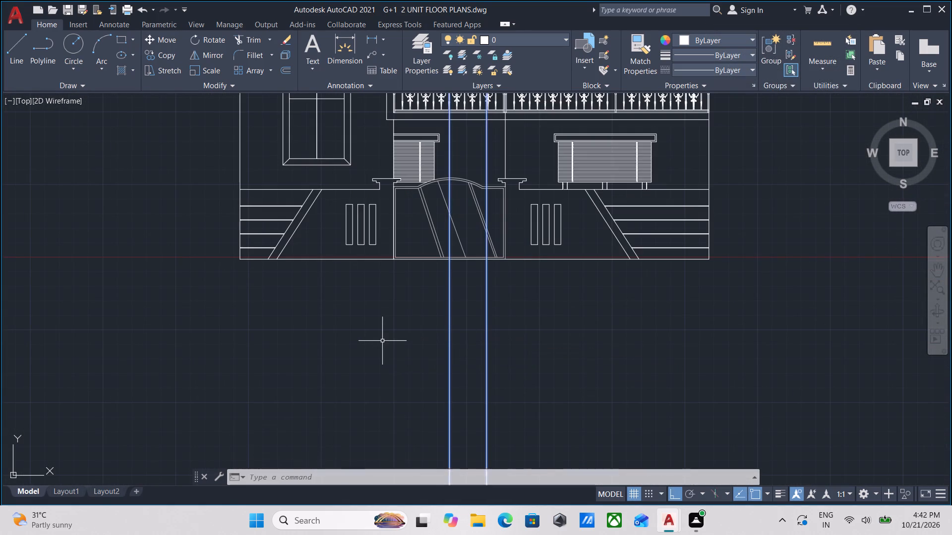
right_click(382, 341)
left_click(445, 131)
Erase the horizontal construction line extending from the front elevation at the base of the roof railing.
scroll(482, 246, "down", 2)
middle_click_drag(484, 258, 484, 349)
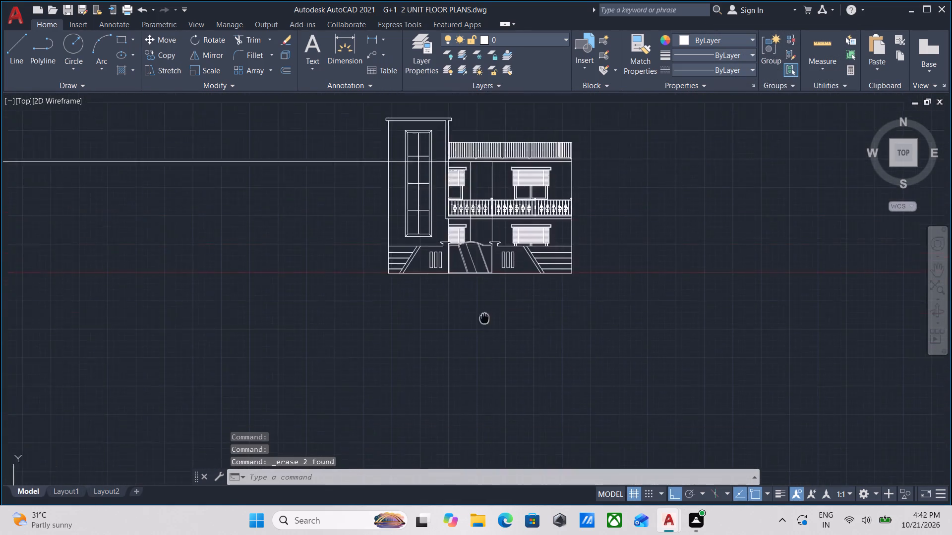
middle_click_drag(484, 349, 484, 417)
scroll(477, 341, "up", 1)
middle_click_drag(301, 267, 474, 297)
left_click(398, 326)
left_click(359, 258)
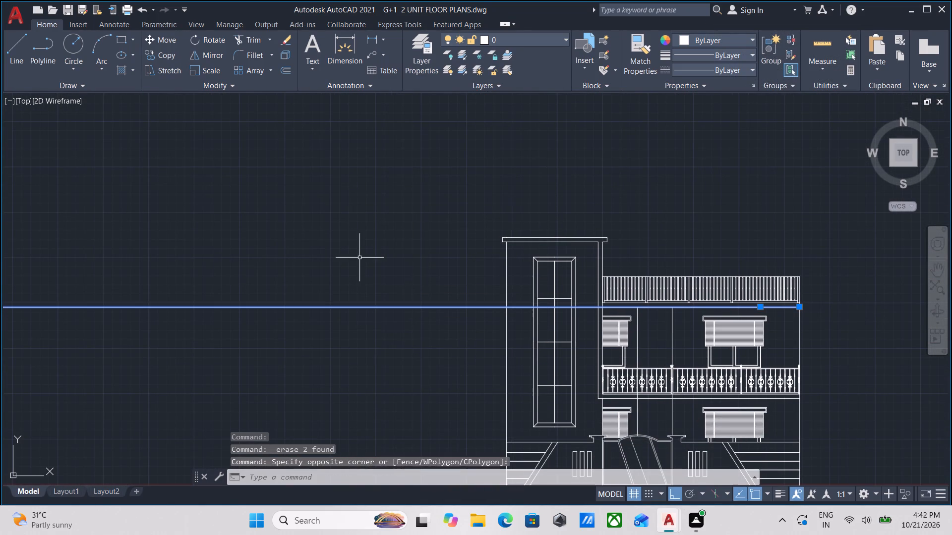
right_click(359, 258)
left_click(428, 273)
Erase the three leftover vertical construction lines above the front elevation.
scroll(428, 273, "down", 2)
middle_click_drag(428, 273, 416, 215)
scroll(480, 229, "down", 2)
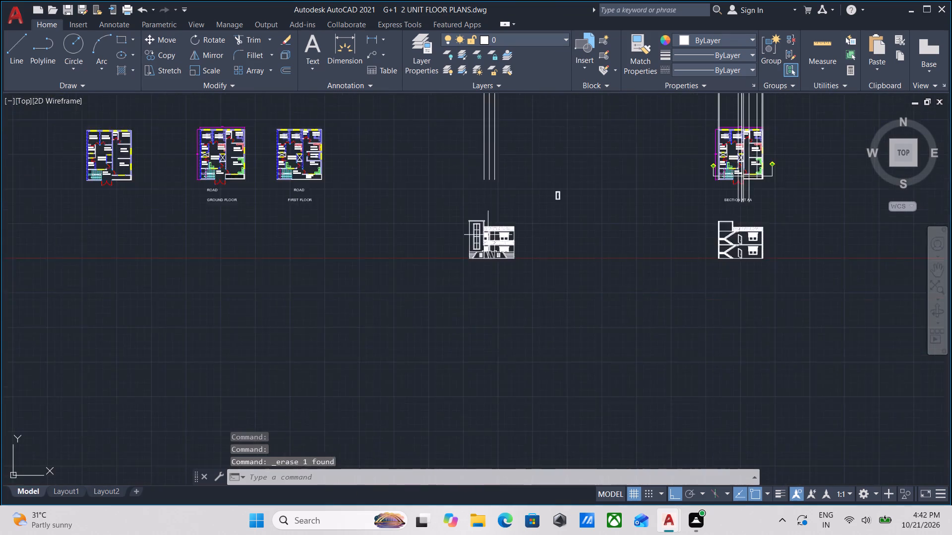
middle_click_drag(488, 235, 430, 302)
scroll(434, 225, "up", 1)
left_click_drag(466, 236, 449, 229)
left_click(381, 178)
right_click(381, 178)
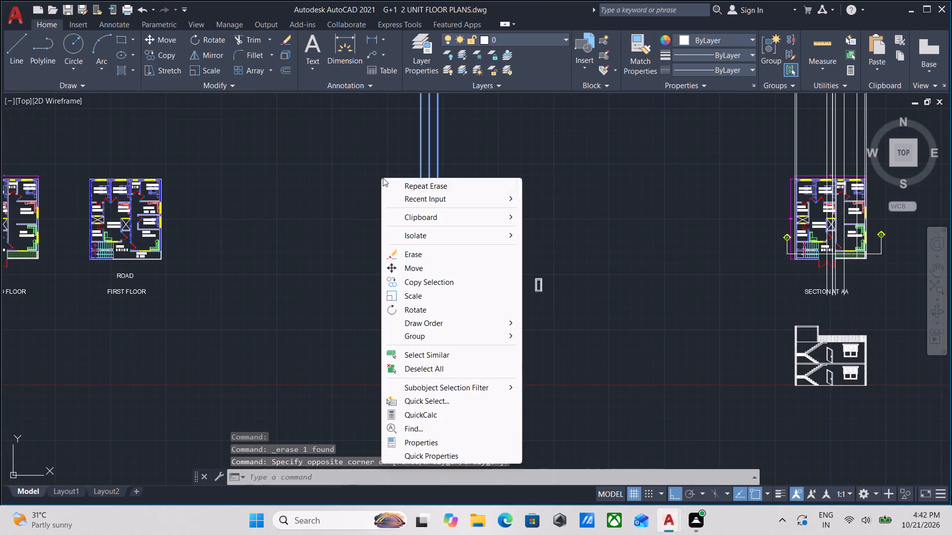
left_click(456, 251)
Erase all the vertical construction lines projecting through the Section AA floor plan.
middle_click_drag(386, 255, 162, 323)
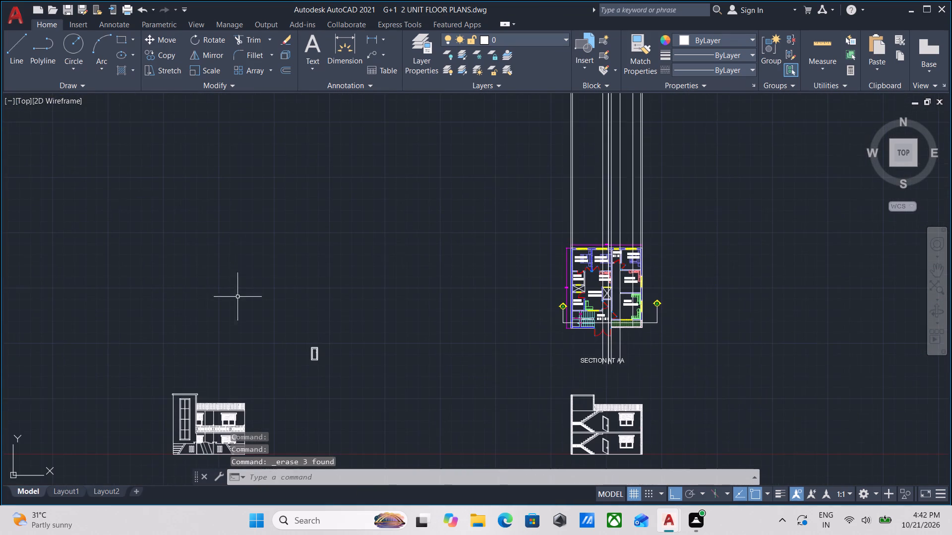
left_click(672, 156)
left_click(522, 152)
right_click(522, 152)
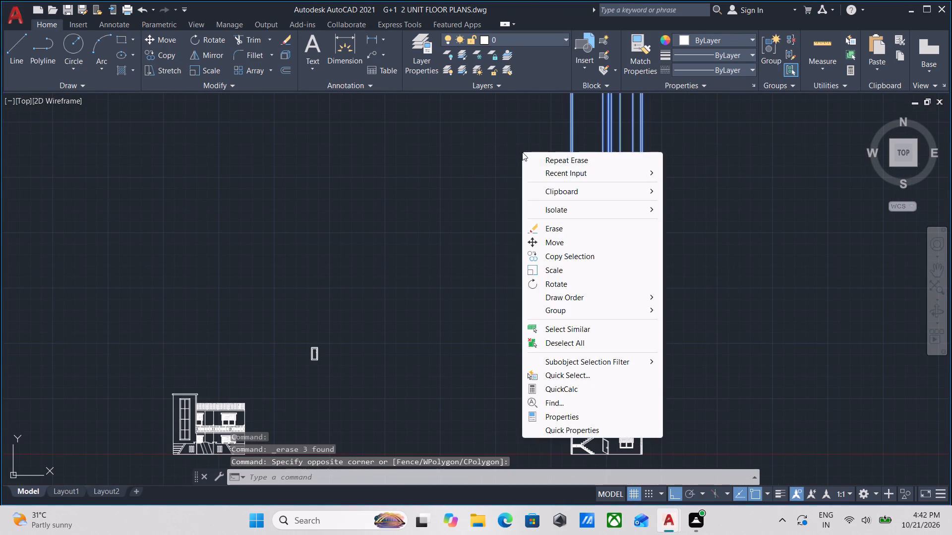
left_click(569, 229)
Examine the Section AA drawing and the floor plan above it to see what remains to be projected.
scroll(635, 328, "up", 2)
middle_click_drag(636, 336, 624, 291)
middle_click_drag(609, 318, 609, 317)
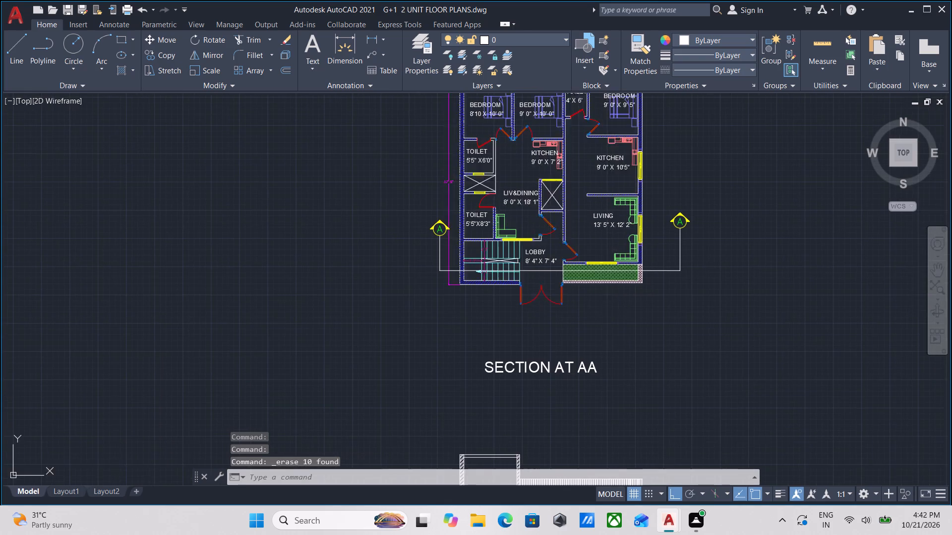
middle_click_drag(609, 317, 597, 140)
scroll(568, 377, "up", 1)
middle_click_drag(567, 378, 606, 280)
middle_click_drag(571, 355, 591, 335)
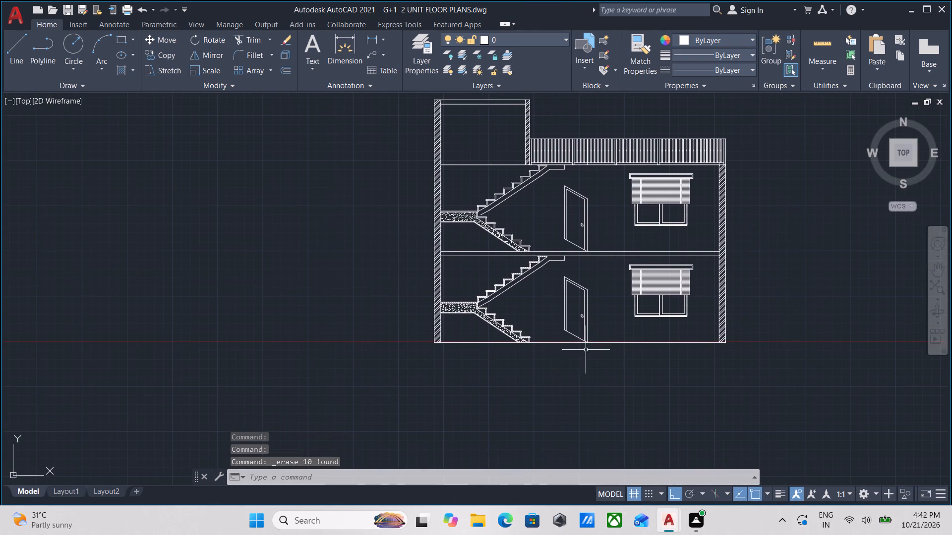
middle_click_drag(577, 369, 635, 351)
scroll(635, 351, "down", 1)
middle_click_drag(635, 351, 673, 365)
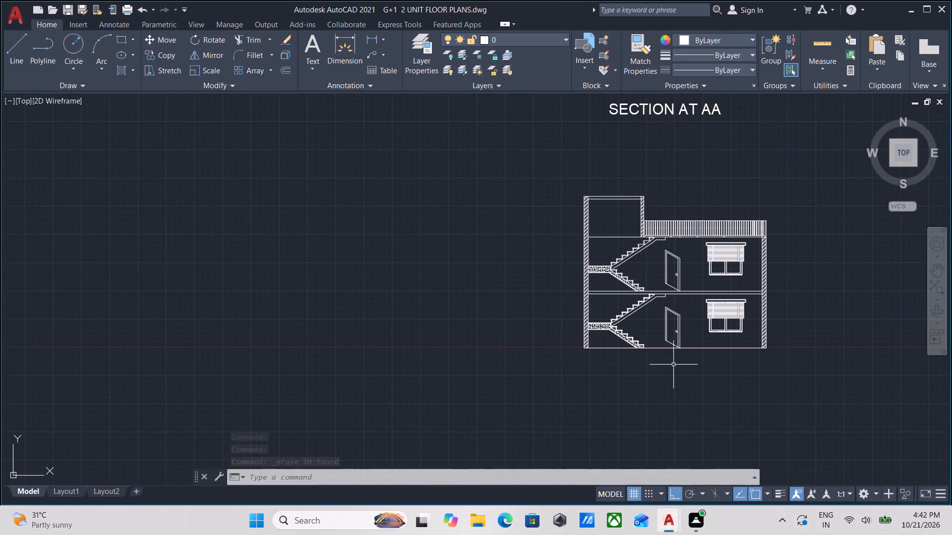
middle_click_drag(674, 364, 708, 341)
scroll(715, 341, "down", 1)
middle_click_drag(715, 341, 715, 357)
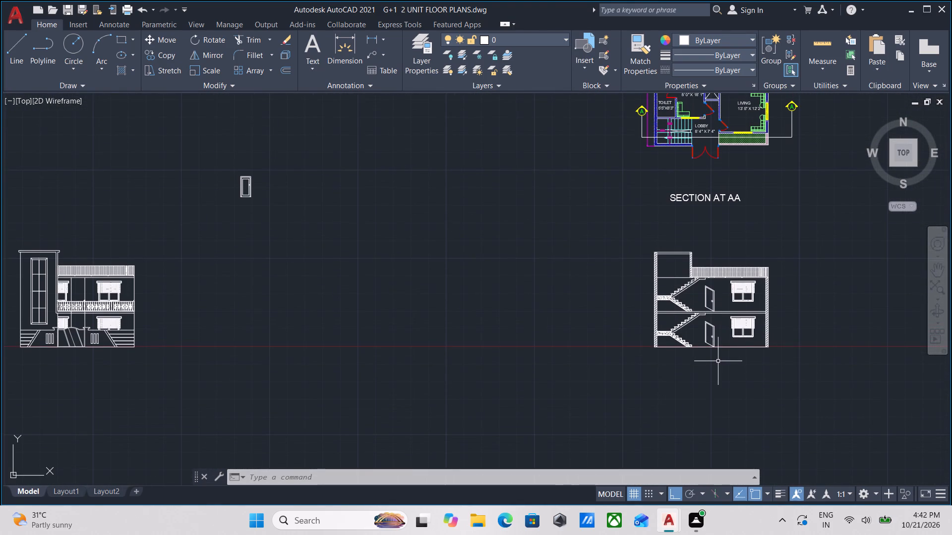
middle_click_drag(706, 339, 697, 393)
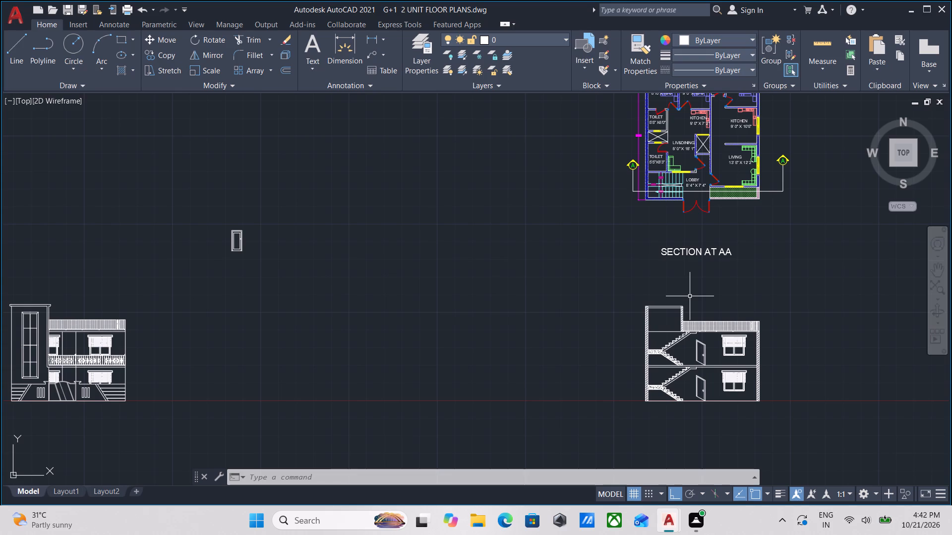
Draw a vertical construction line from the end of the stair's outer wall at the entrance door down through the section.
type("XL")
key("Return")
scroll(684, 213, "up", 6)
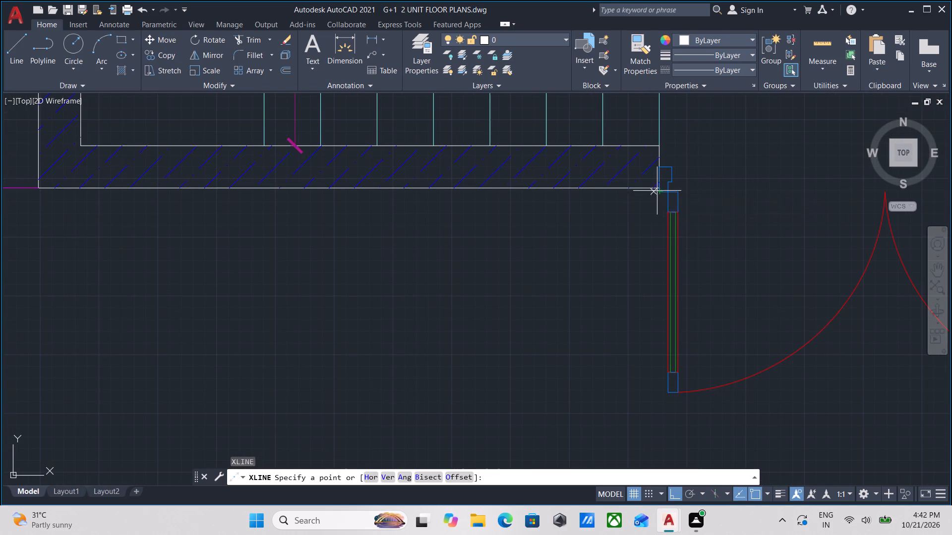
left_click(660, 191)
scroll(665, 341, "down", 1)
middle_click_drag(665, 341, 657, 186)
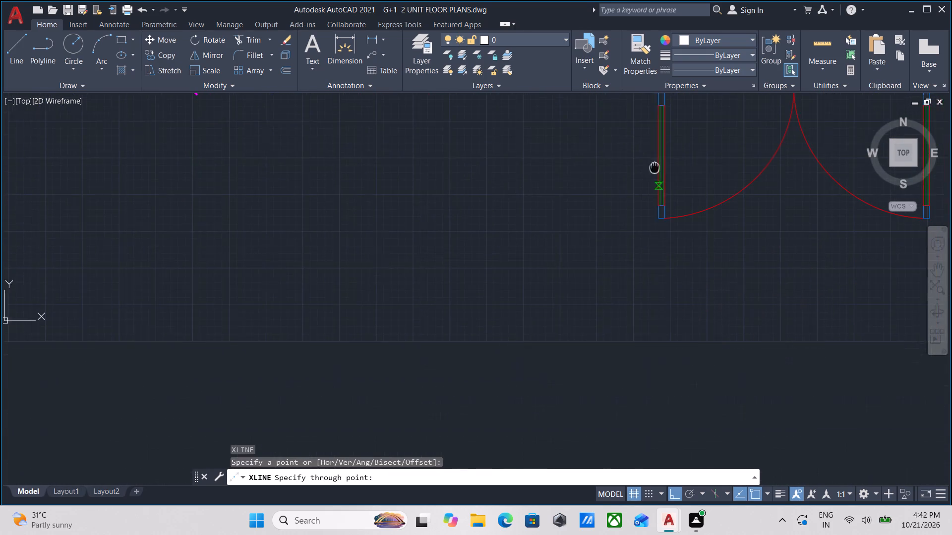
scroll(649, 186, "down", 3)
scroll(652, 258, "down", 1)
middle_click_drag(652, 258, 646, 121)
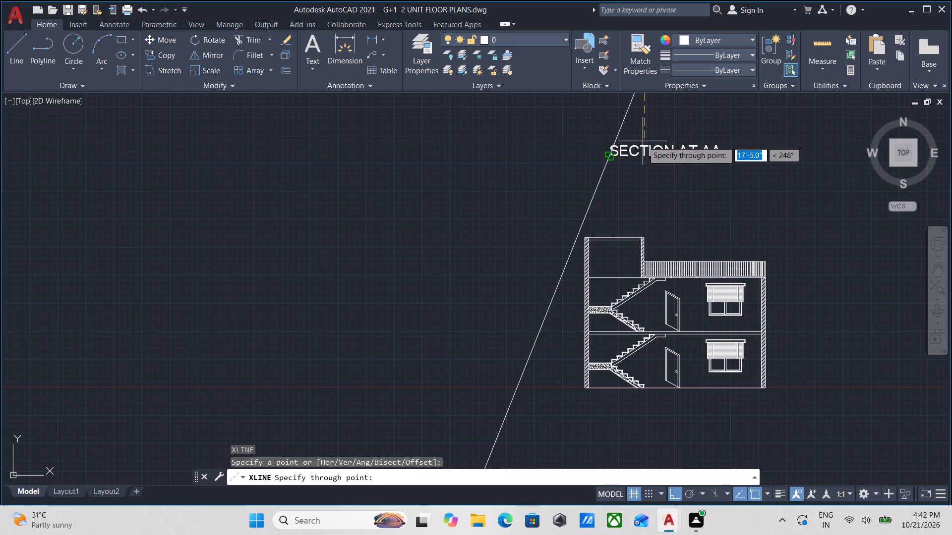
left_click(652, 185)
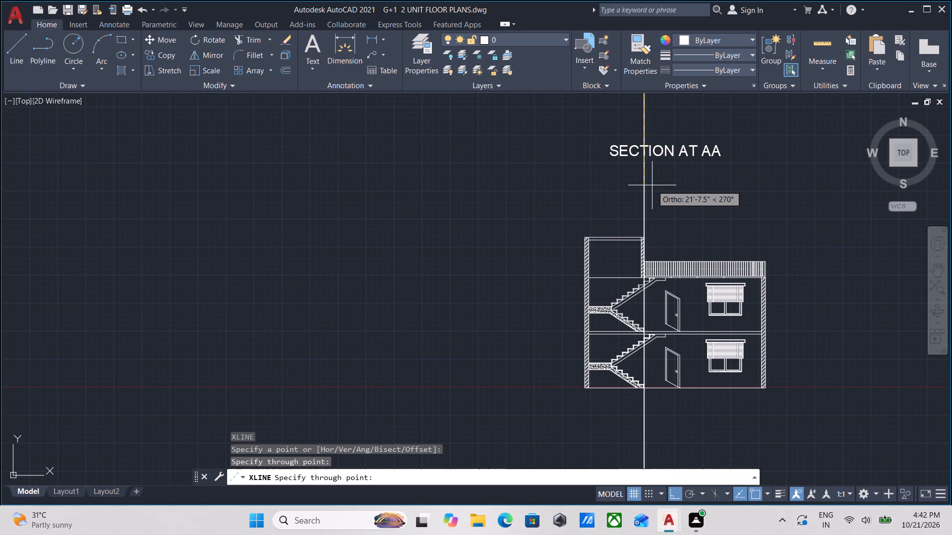
key("Escape")
Draw a vertical construction line from the lobby wall corner below the living and dining door down through the section.
scroll(711, 331, "up", 1)
middle_click_drag(698, 307, 674, 336)
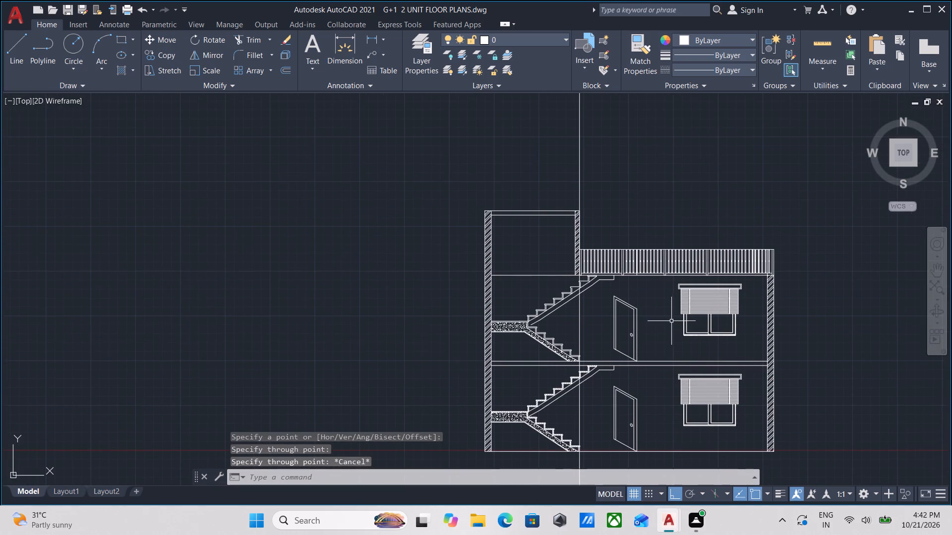
middle_click_drag(671, 321, 671, 281)
scroll(671, 280, "down", 1)
middle_click_drag(671, 280, 670, 351)
scroll(666, 332, "down", 2)
middle_click_drag(661, 347, 650, 407)
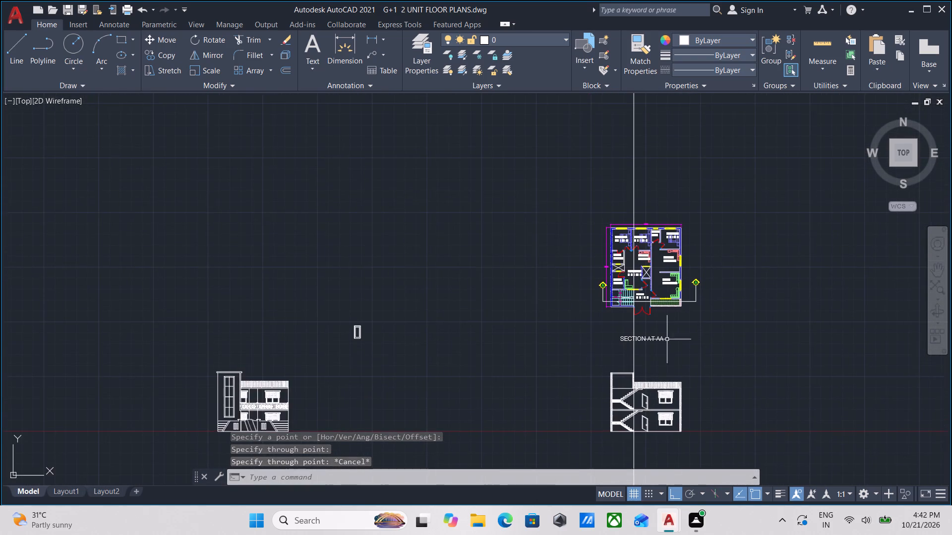
scroll(665, 329, "up", 2)
middle_click_drag(611, 254, 616, 286)
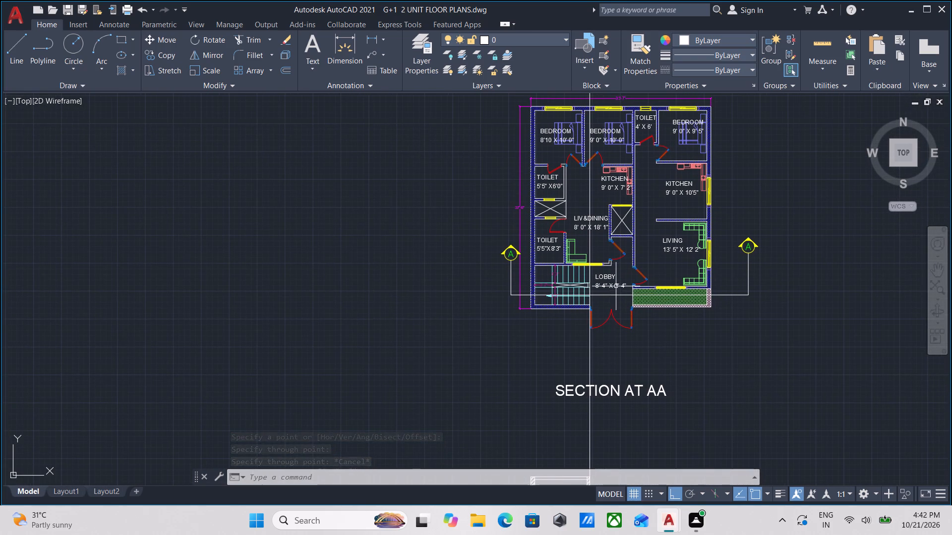
type("XL")
key("Return")
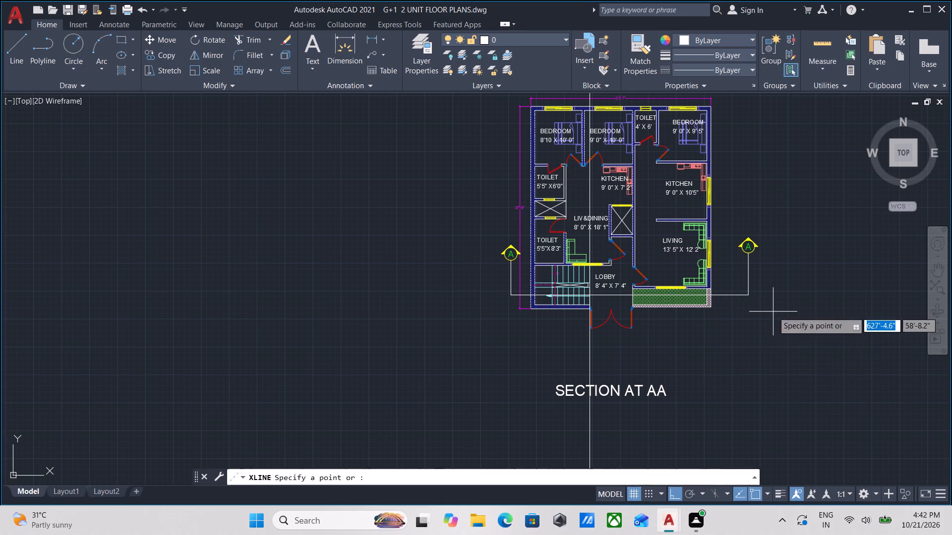
scroll(661, 311, "up", 3)
middle_click_drag(508, 159, 513, 250)
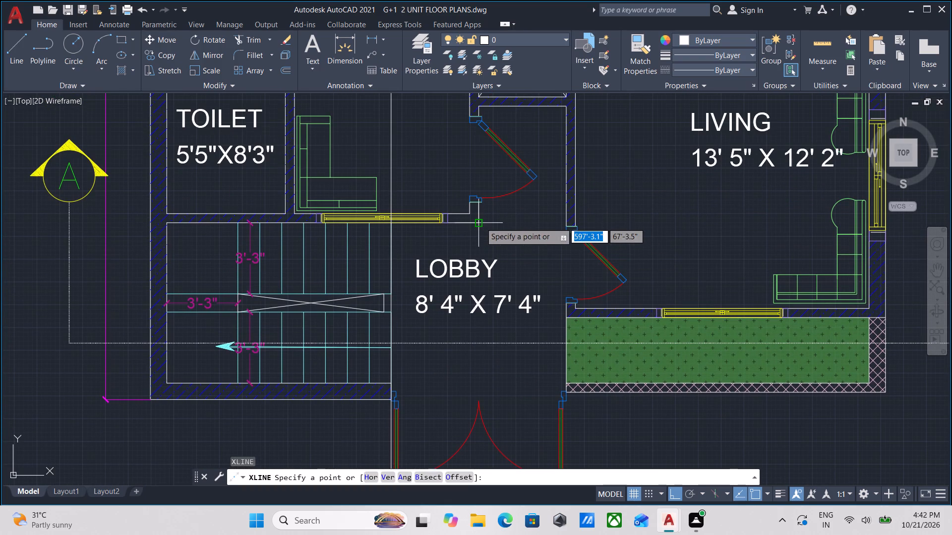
left_click(479, 221)
scroll(492, 291, "down", 2)
middle_click_drag(491, 291, 491, 166)
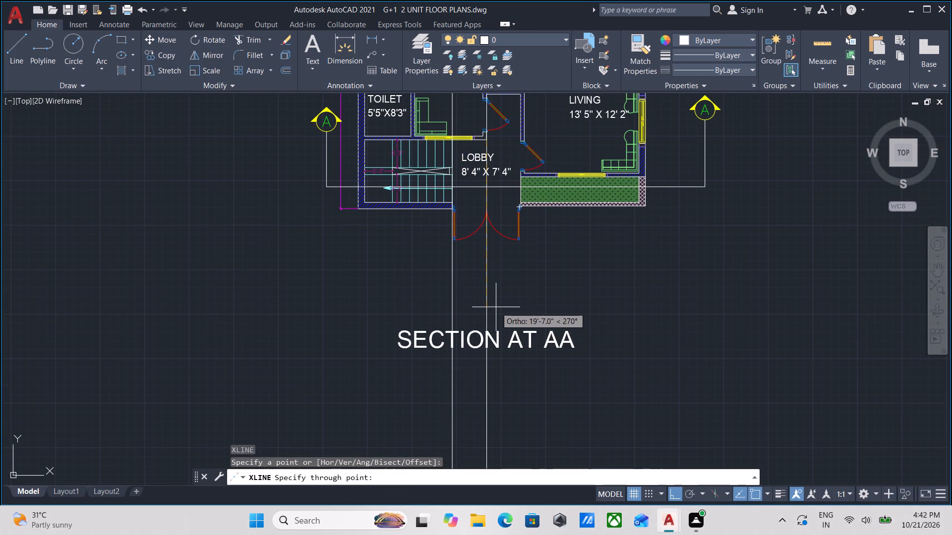
left_click(496, 307)
key("Escape")
Draw a vertical construction line from the lobby-side wall corner at the living room door down through the section.
middle_click_drag(501, 291, 501, 350)
scroll(513, 222, "up", 1)
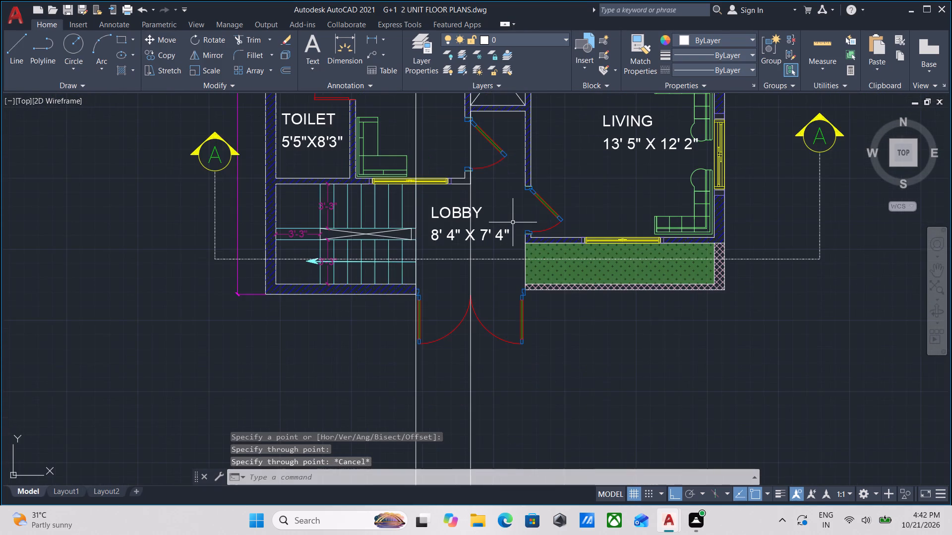
middle_click_drag(513, 222, 505, 244)
middle_click_drag(505, 244, 505, 263)
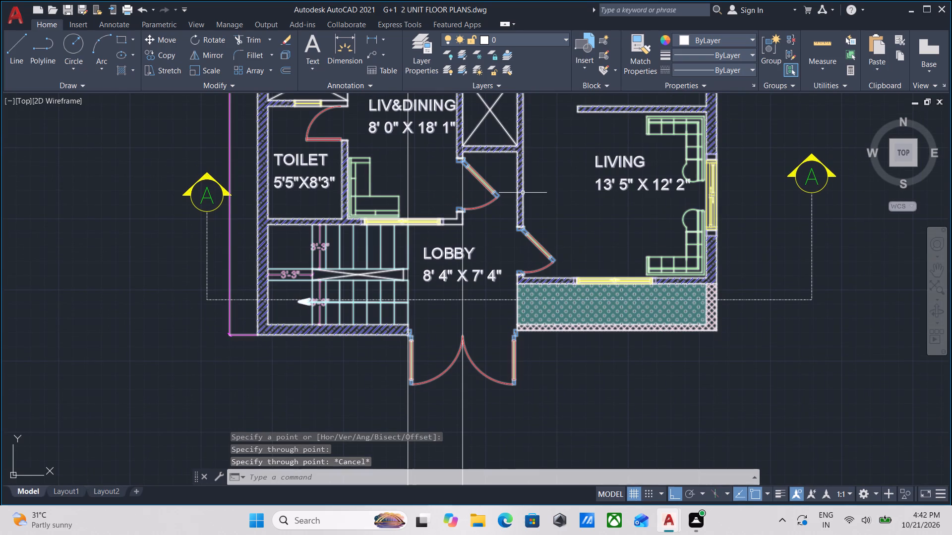
type("XL")
key("Return")
scroll(533, 175, "up", 1)
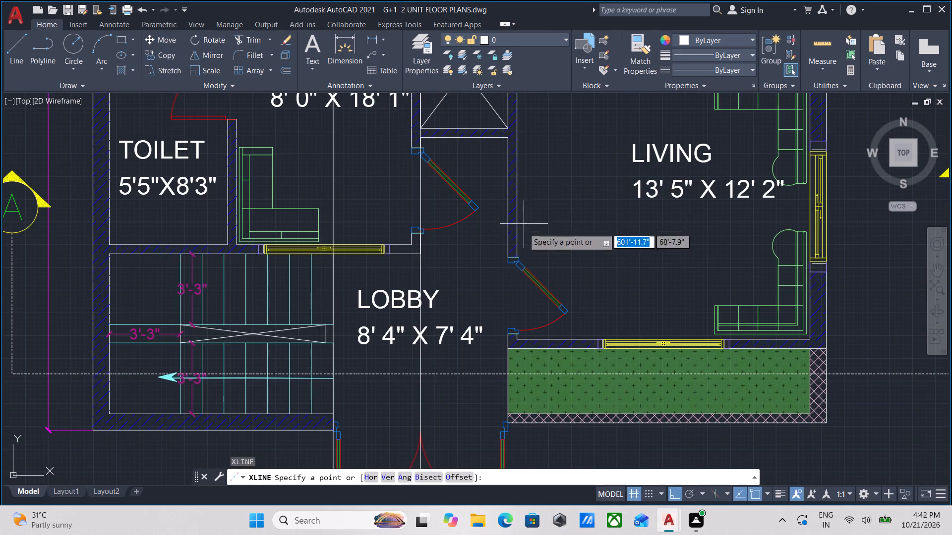
scroll(506, 262, "up", 3)
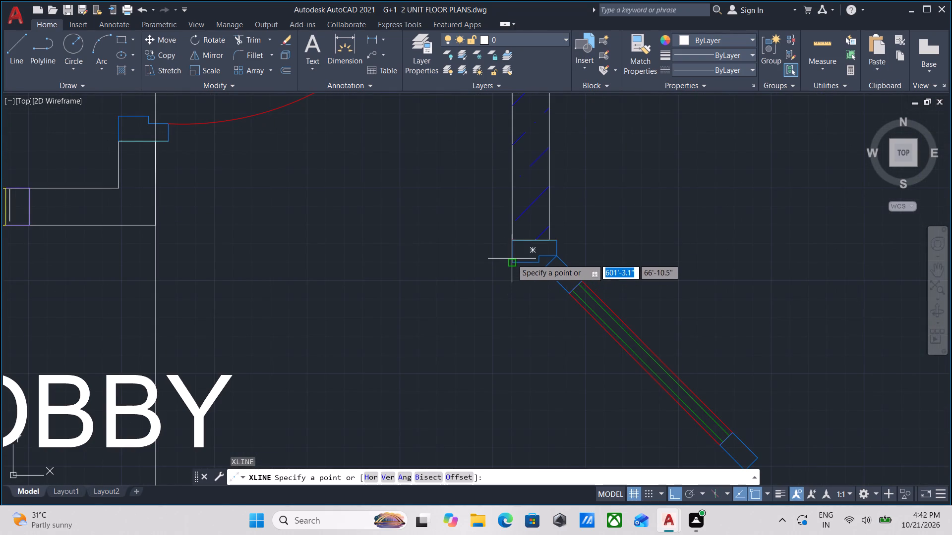
left_click(512, 259)
scroll(517, 318, "down", 3)
middle_click_drag(517, 317, 552, 161)
scroll(534, 283, "down", 2)
middle_click_drag(534, 282, 564, 95)
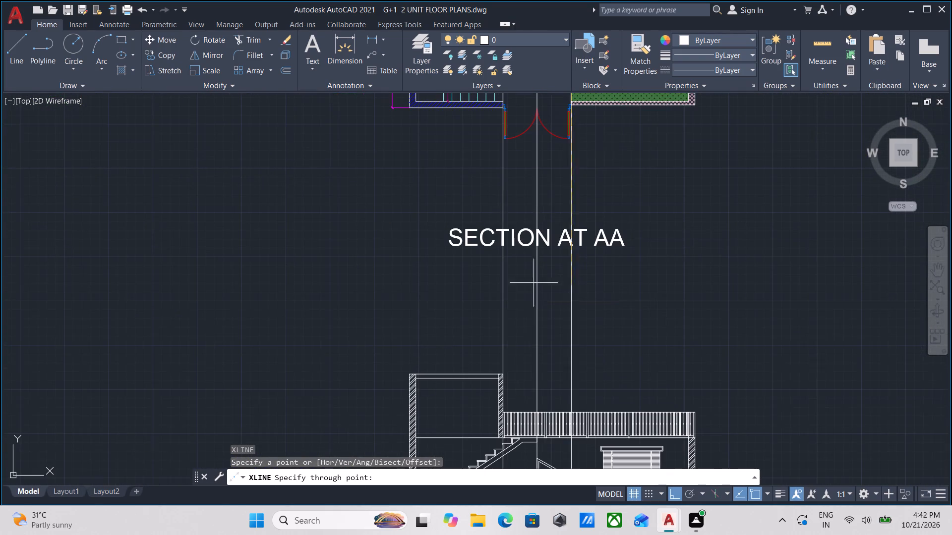
left_click(564, 239)
middle_click_drag(564, 239, 555, 158)
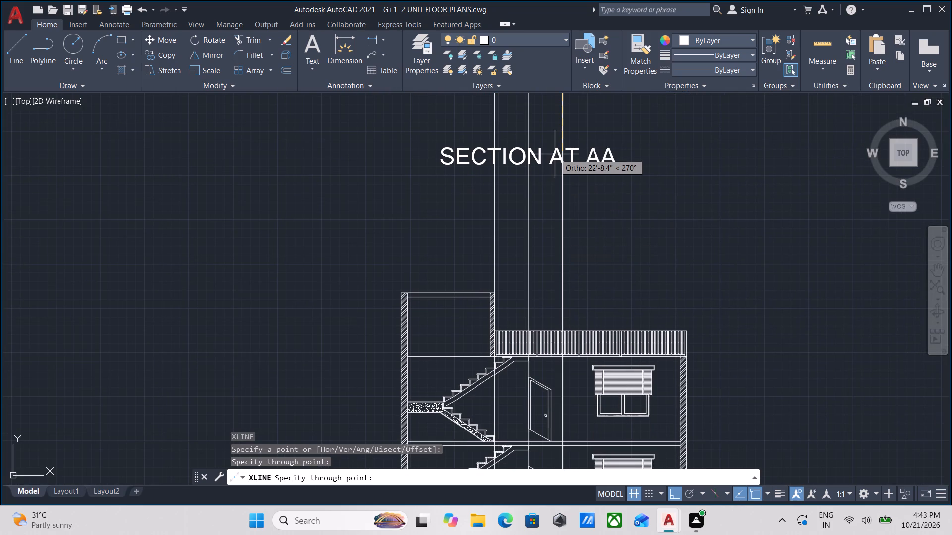
key("Escape")
Trim the three construction lines above the section's roof parapet and the stair-side line inside the upper floor.
middle_click_drag(588, 228, 589, 171)
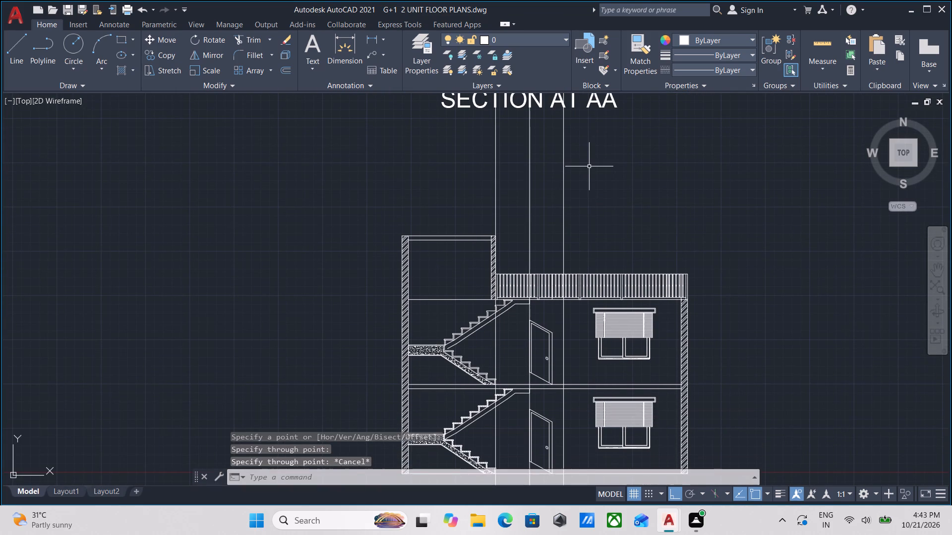
type("TR")
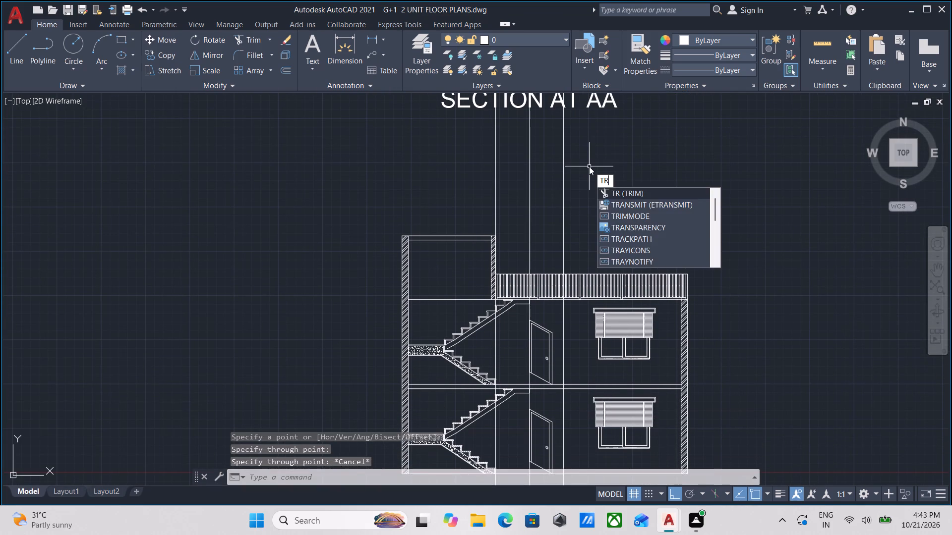
key("Return")
left_click(593, 191)
left_click(451, 170)
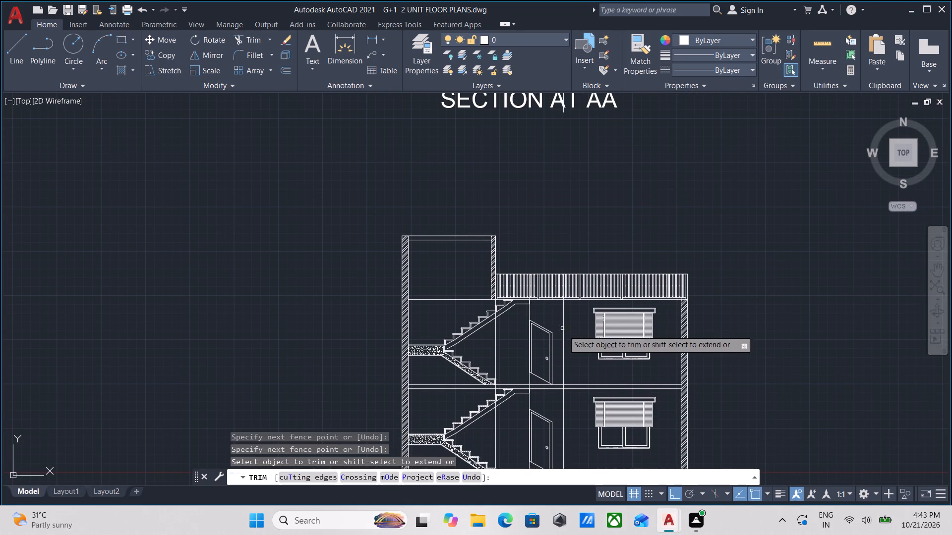
scroll(501, 332, "up", 1)
left_click(501, 332)
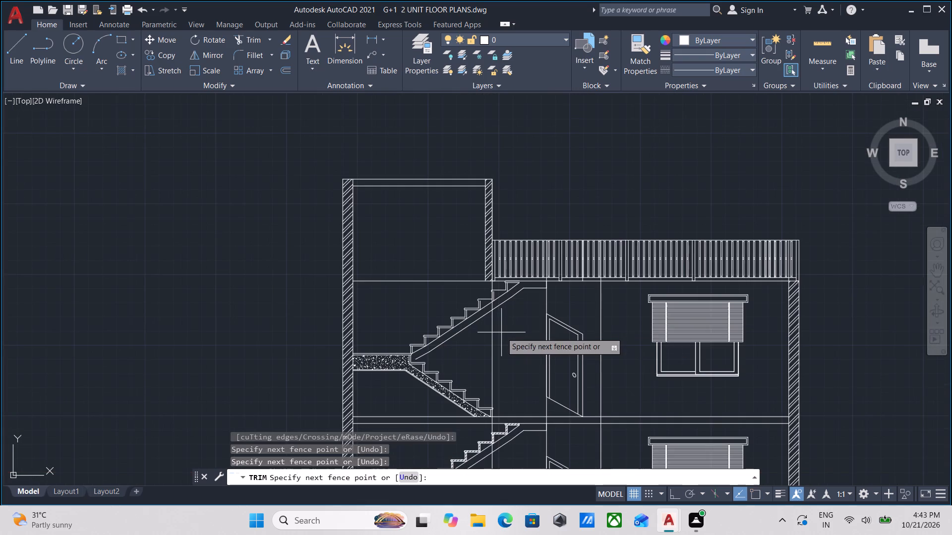
left_click(490, 335)
key("Escape")
Erase the remaining lower piece of the stair-side construction line running through the ground floor.
scroll(490, 335, "down", 3)
middle_click_drag(490, 335, 502, 208)
scroll(515, 277, "up", 2)
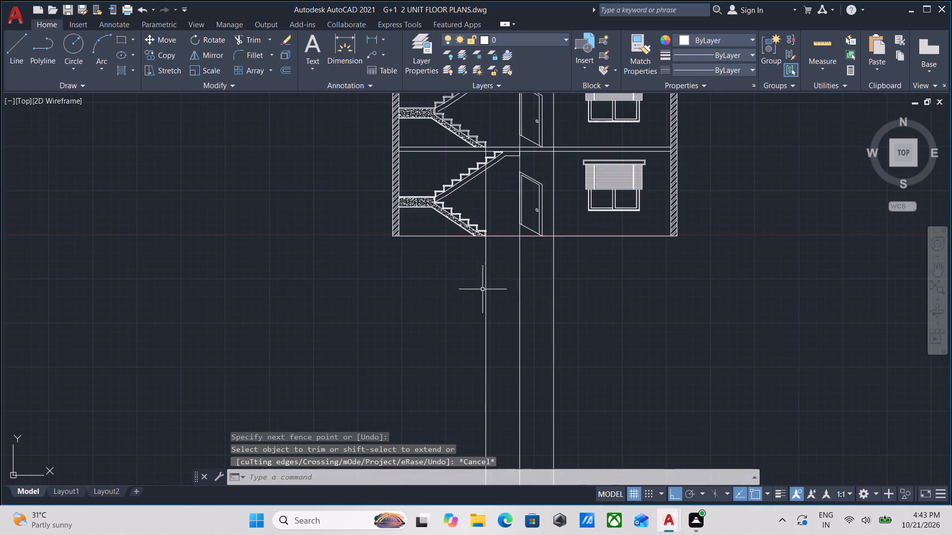
left_click(495, 273)
left_click(437, 267)
right_click(437, 267)
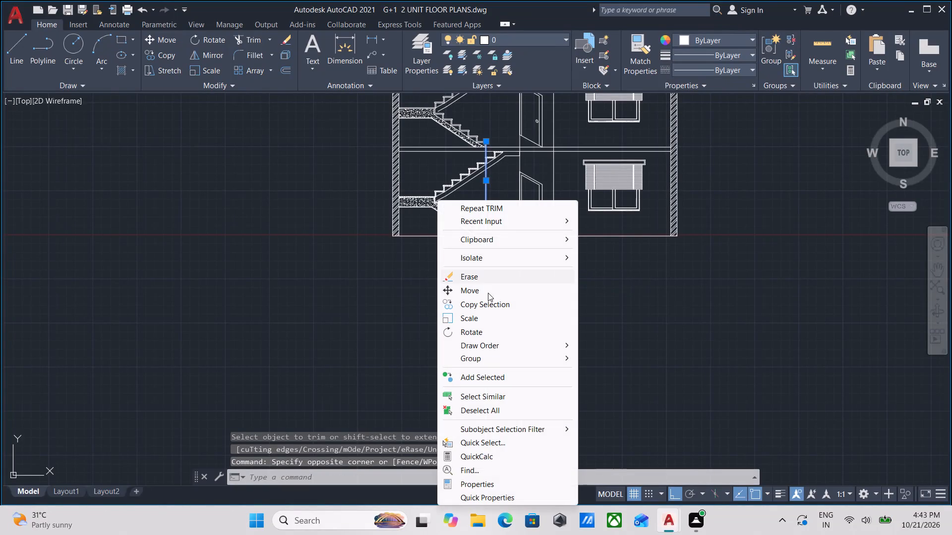
left_click(487, 276)
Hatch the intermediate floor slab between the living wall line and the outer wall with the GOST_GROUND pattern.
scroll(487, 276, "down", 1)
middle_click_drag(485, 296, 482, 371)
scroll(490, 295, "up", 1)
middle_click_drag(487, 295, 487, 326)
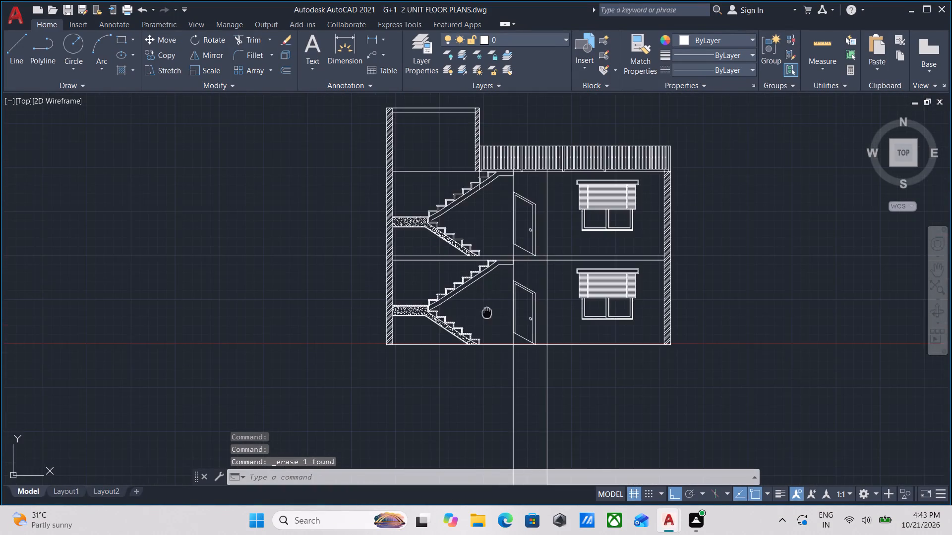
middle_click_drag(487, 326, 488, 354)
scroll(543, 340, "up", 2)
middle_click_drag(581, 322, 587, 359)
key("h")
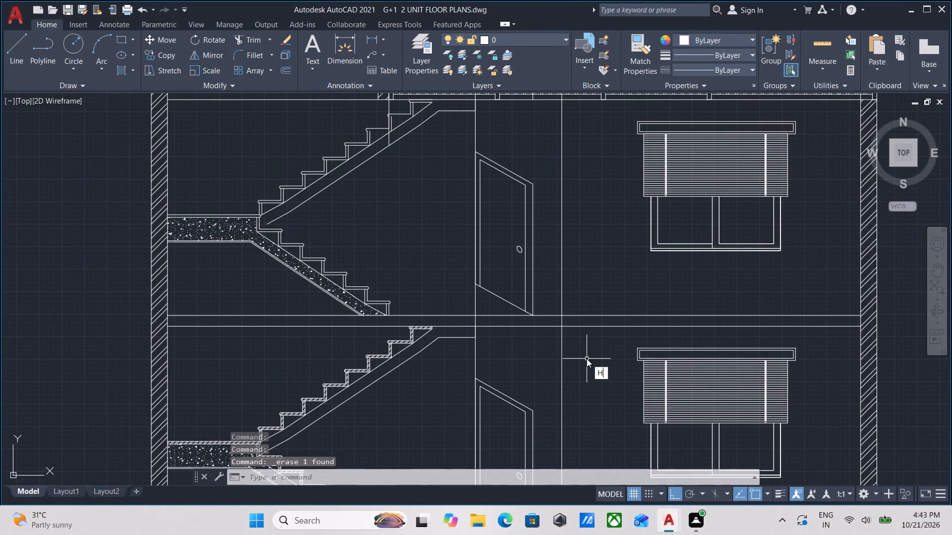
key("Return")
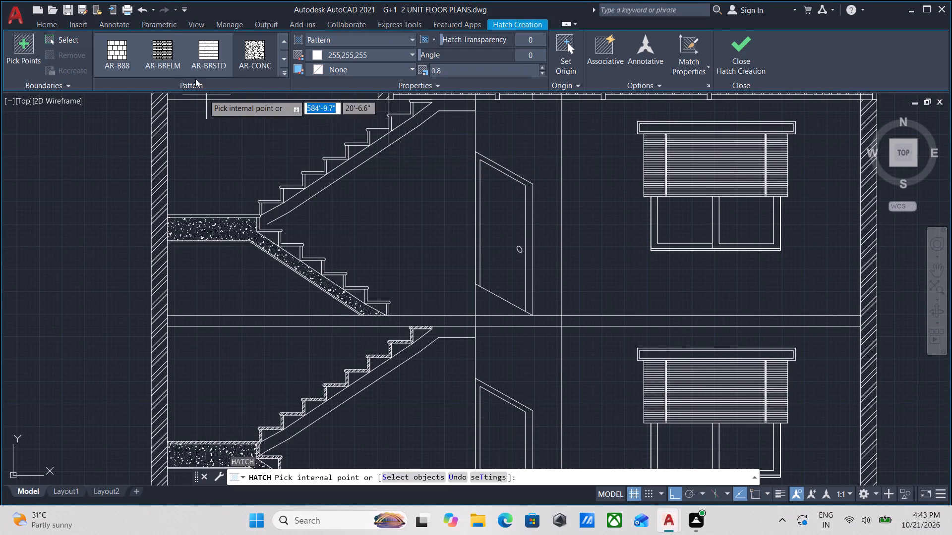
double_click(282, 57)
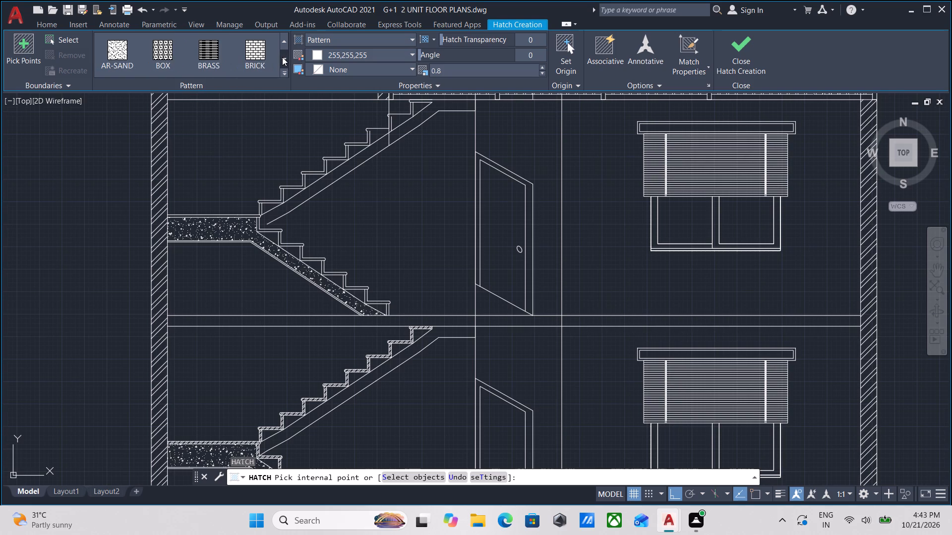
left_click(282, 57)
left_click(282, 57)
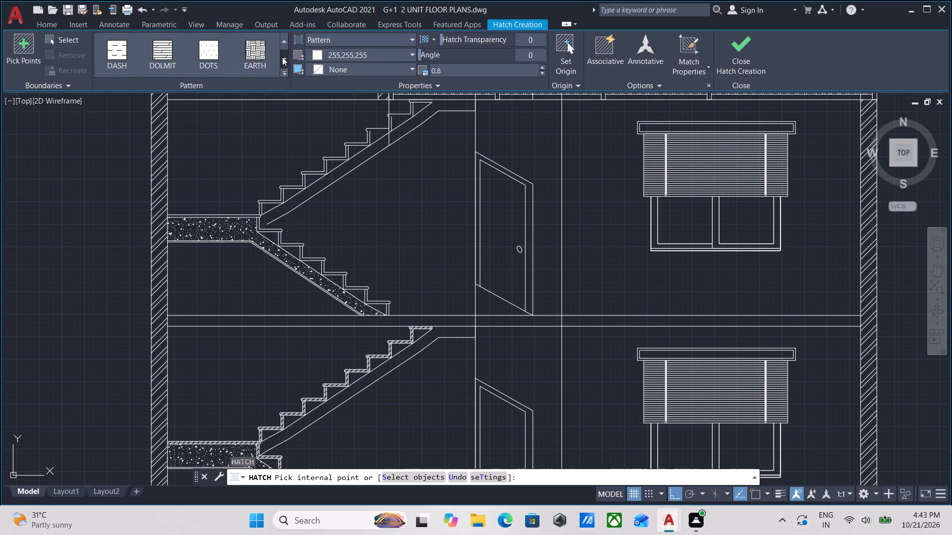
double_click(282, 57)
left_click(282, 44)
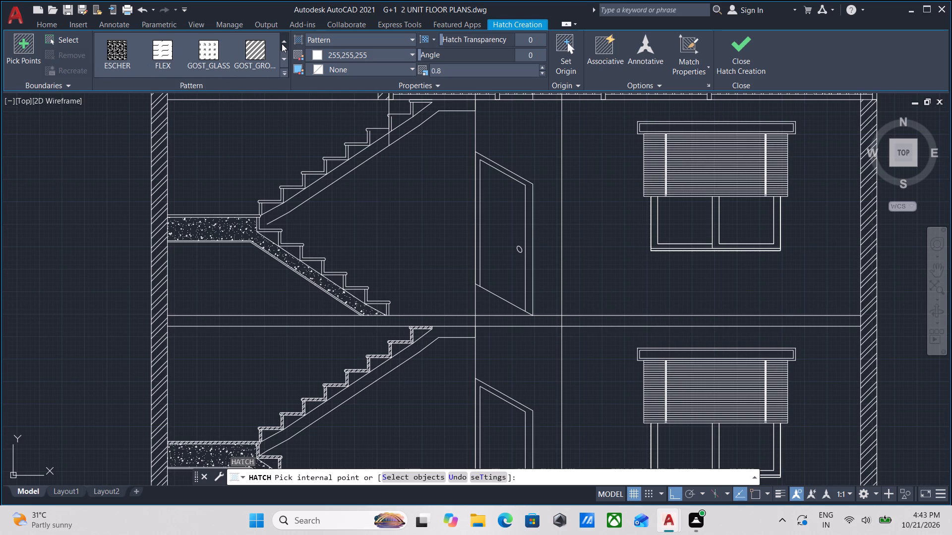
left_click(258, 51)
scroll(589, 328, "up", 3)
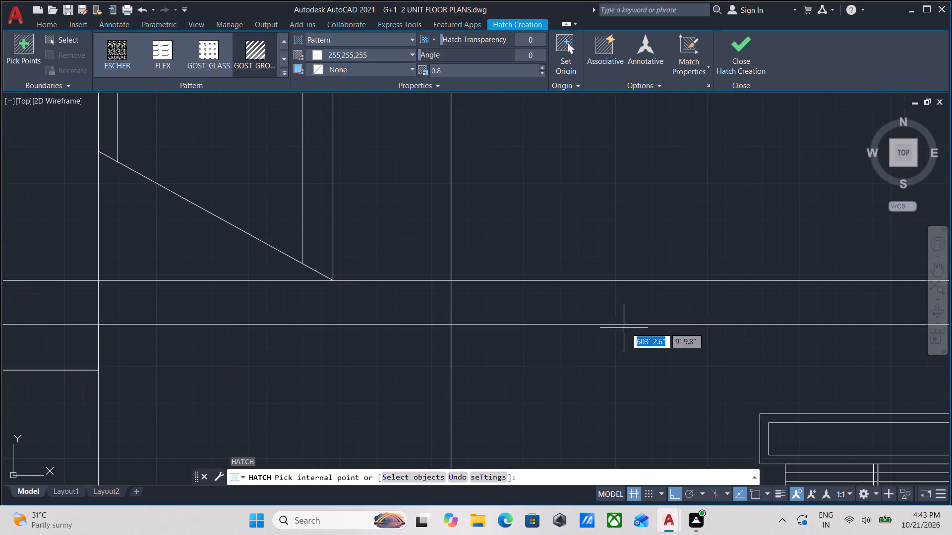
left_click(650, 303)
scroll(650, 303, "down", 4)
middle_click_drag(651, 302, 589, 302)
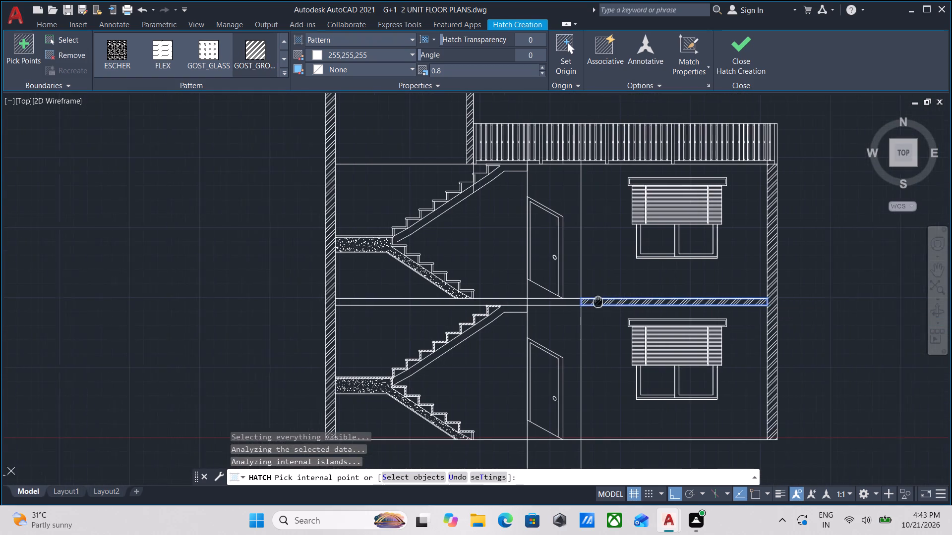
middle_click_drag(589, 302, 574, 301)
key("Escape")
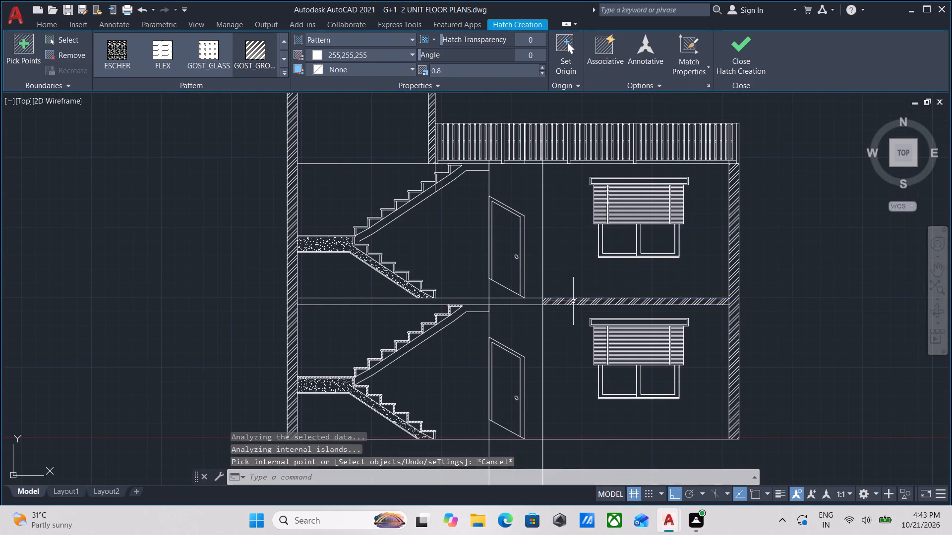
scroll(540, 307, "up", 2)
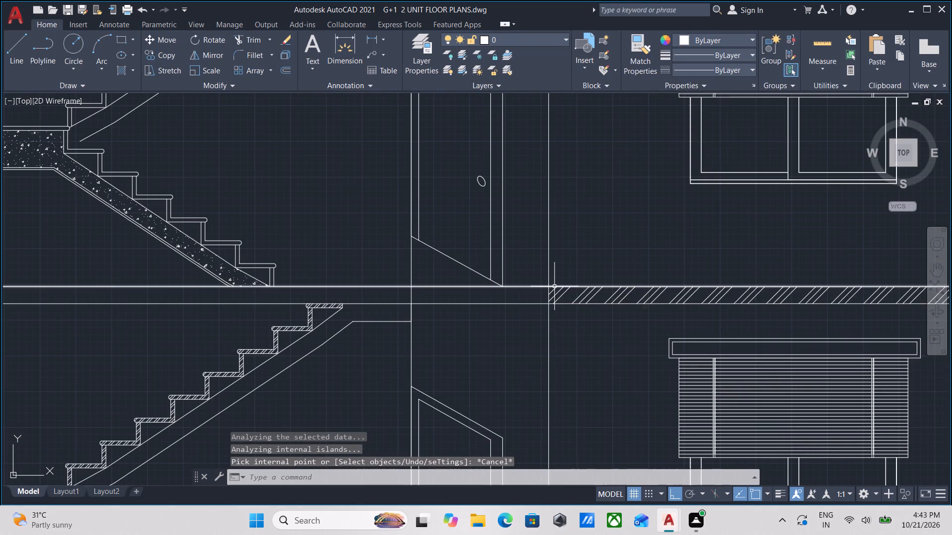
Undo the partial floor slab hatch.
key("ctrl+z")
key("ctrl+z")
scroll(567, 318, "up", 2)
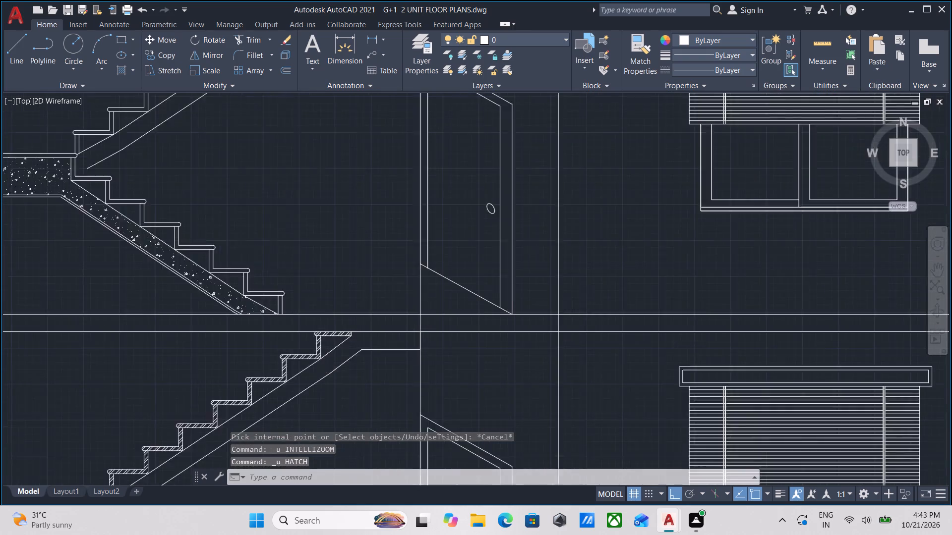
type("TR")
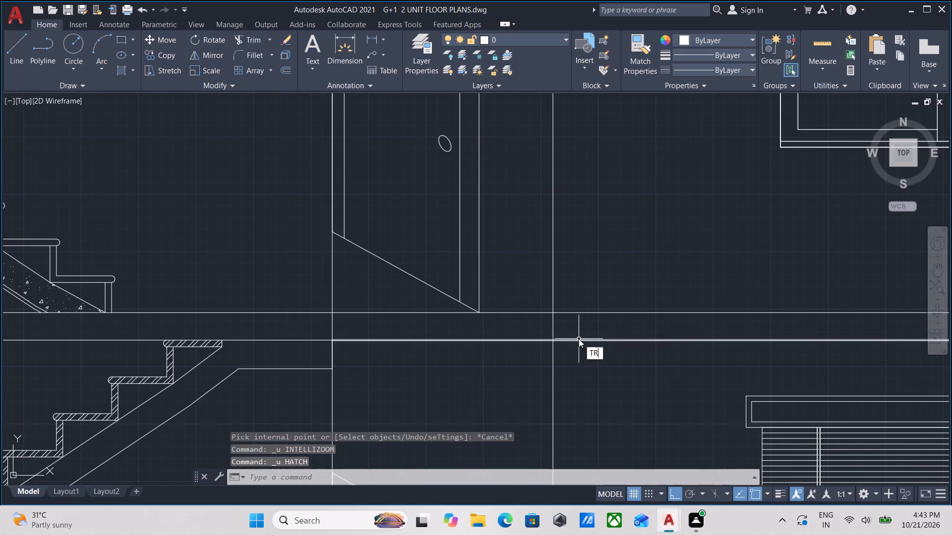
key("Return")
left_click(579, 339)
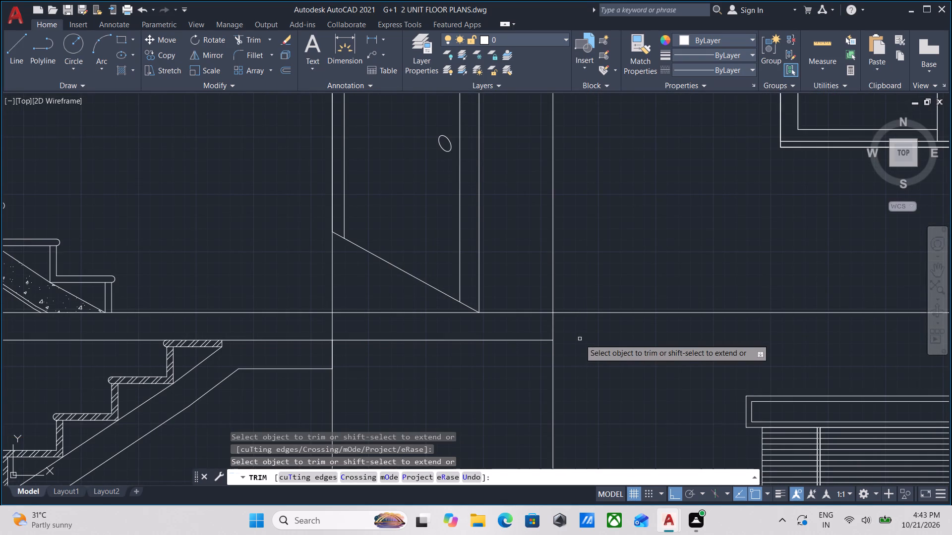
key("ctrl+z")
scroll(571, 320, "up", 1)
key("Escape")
Trim the two vertical construction lines where they cross the thickness of the intermediate floor slab.
type("TR")
key("Return")
left_click(575, 325)
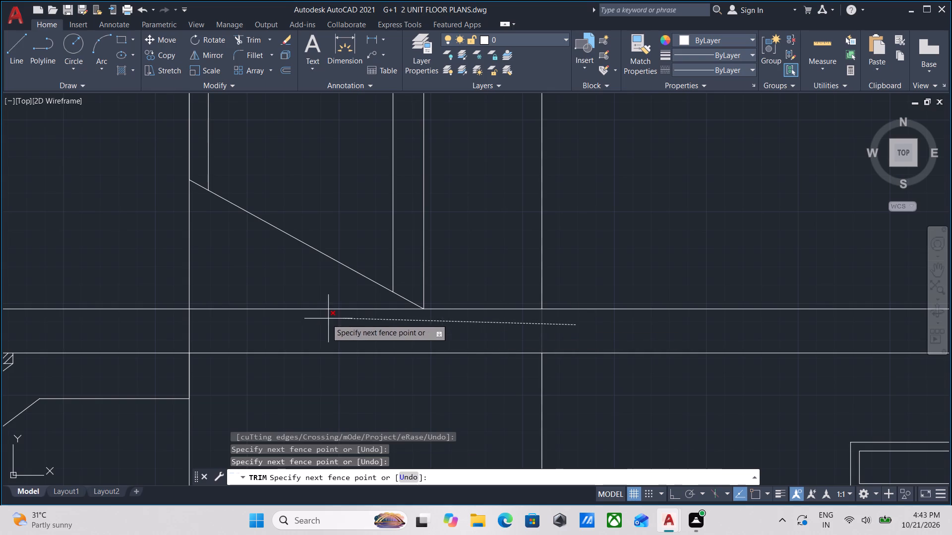
middle_click_drag(323, 320, 517, 315)
left_click(340, 317)
key("Escape")
Hatch the full intermediate floor slab between the two outer walls with the AR-RSHKE pattern.
scroll(343, 316, "down", 1)
middle_click_drag(343, 316, 438, 326)
scroll(467, 330, "down", 2)
middle_click_drag(467, 330, 488, 345)
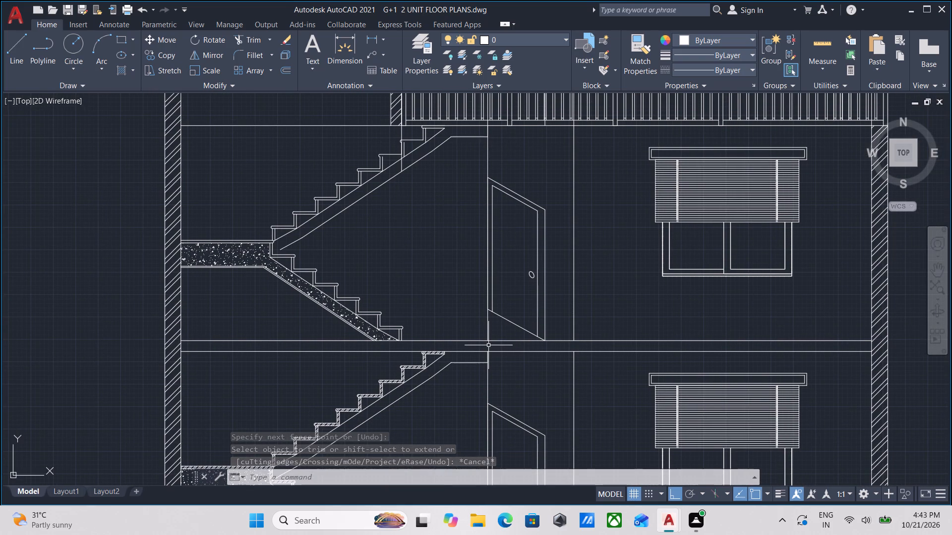
scroll(488, 345, "up", 1)
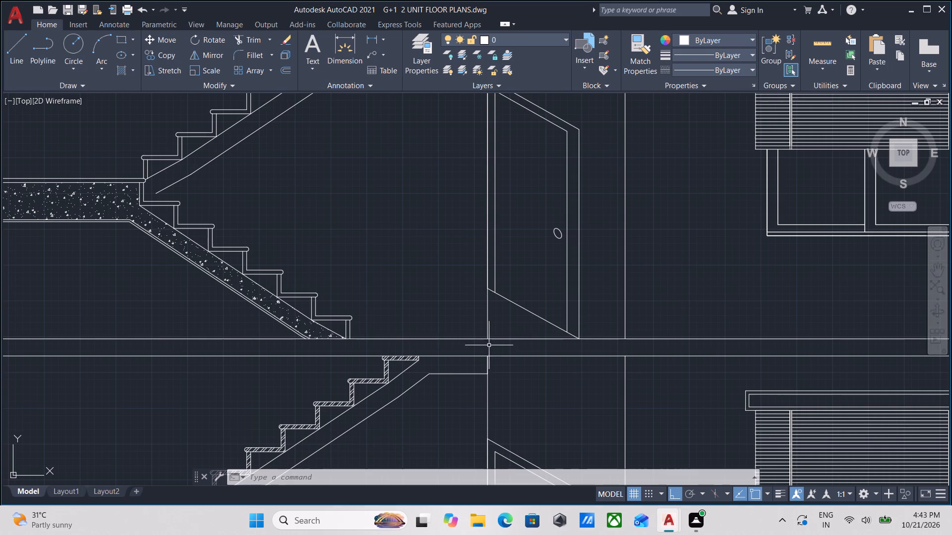
key("h")
key("Return")
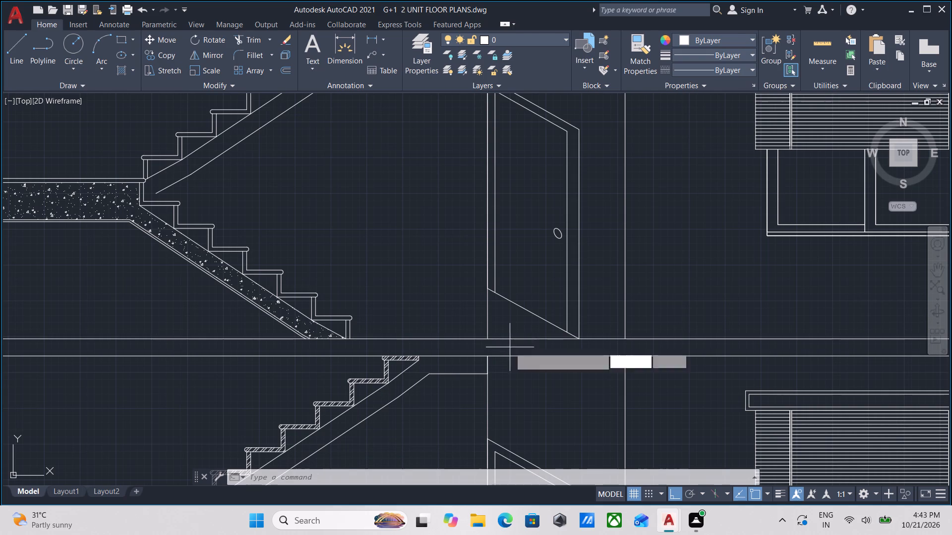
left_click(518, 349)
scroll(521, 348, "down", 2)
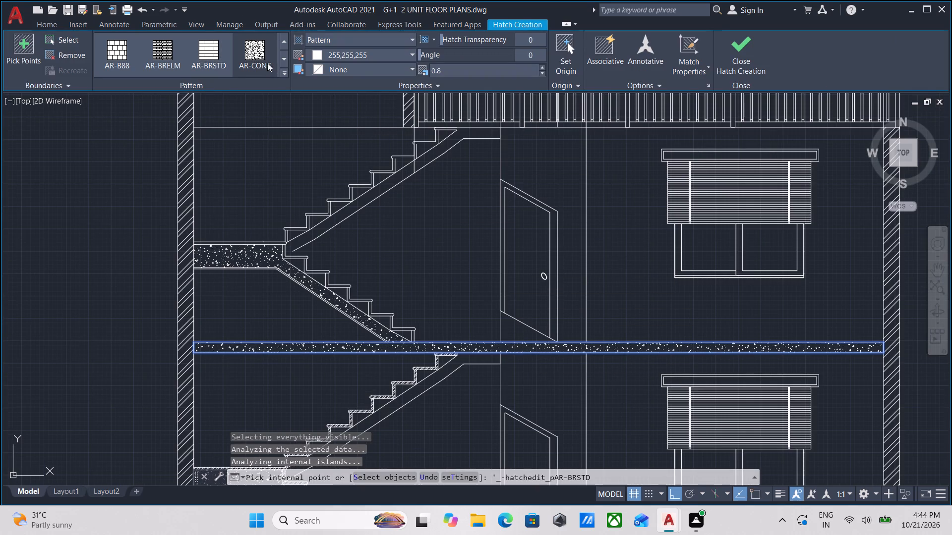
left_click(284, 56)
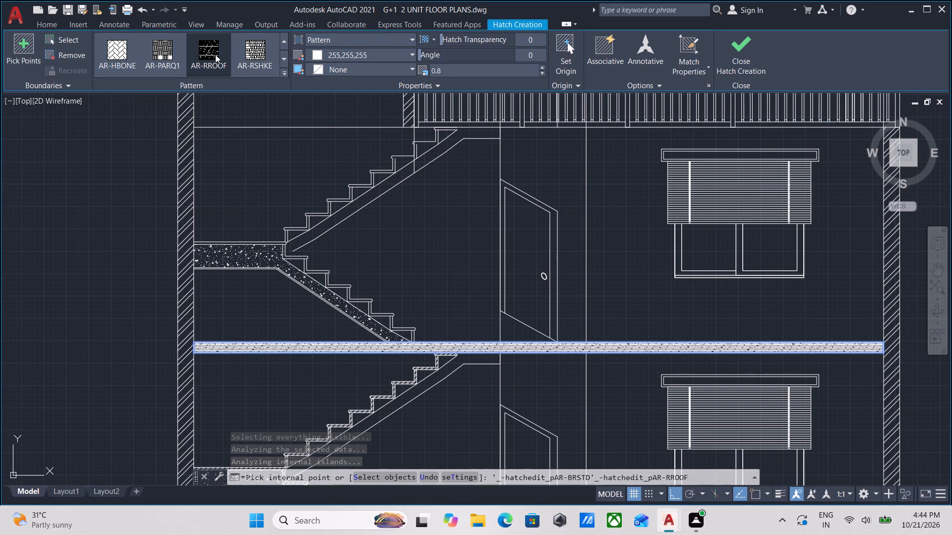
left_click(268, 54)
Browse the hatch patterns and change the intermediate floor slab's hatch to BRICK.
left_click(283, 56)
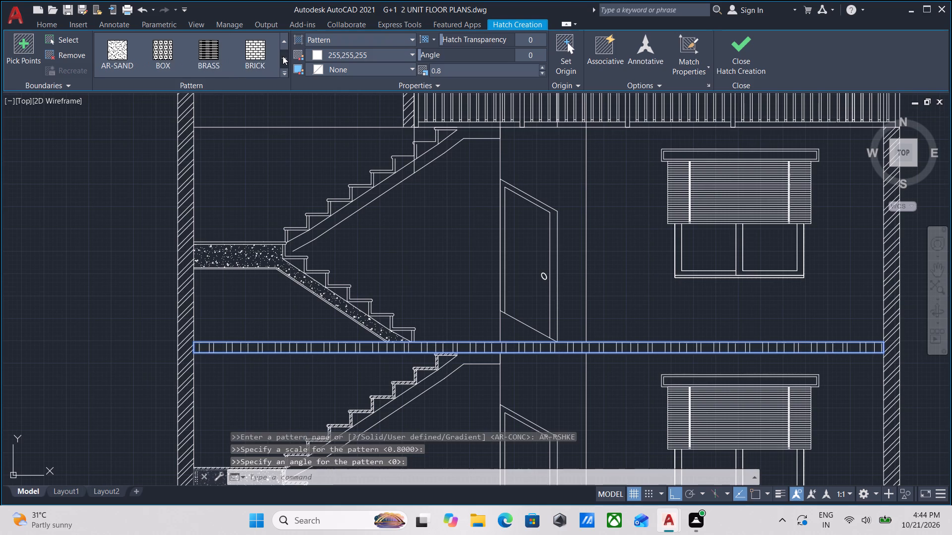
left_click(283, 56)
left_click(283, 56)
left_click(282, 56)
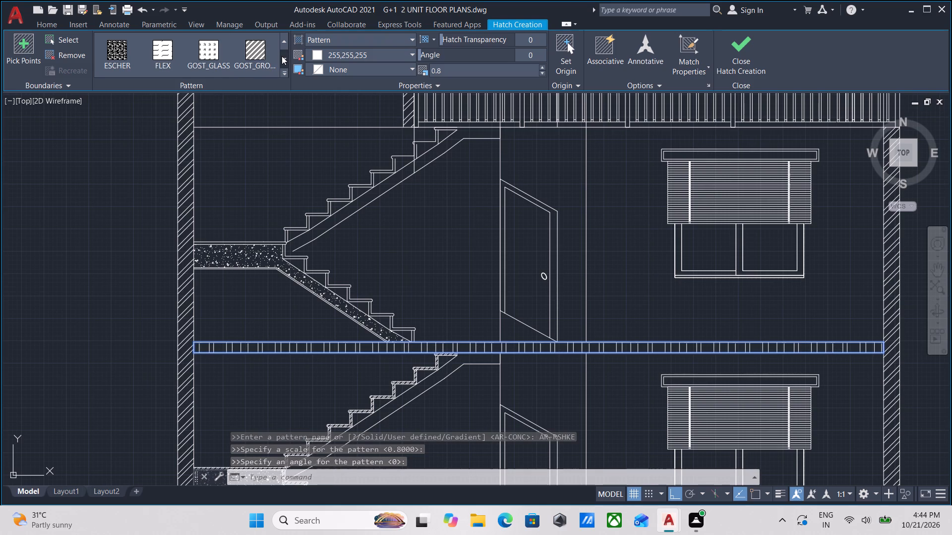
left_click(282, 56)
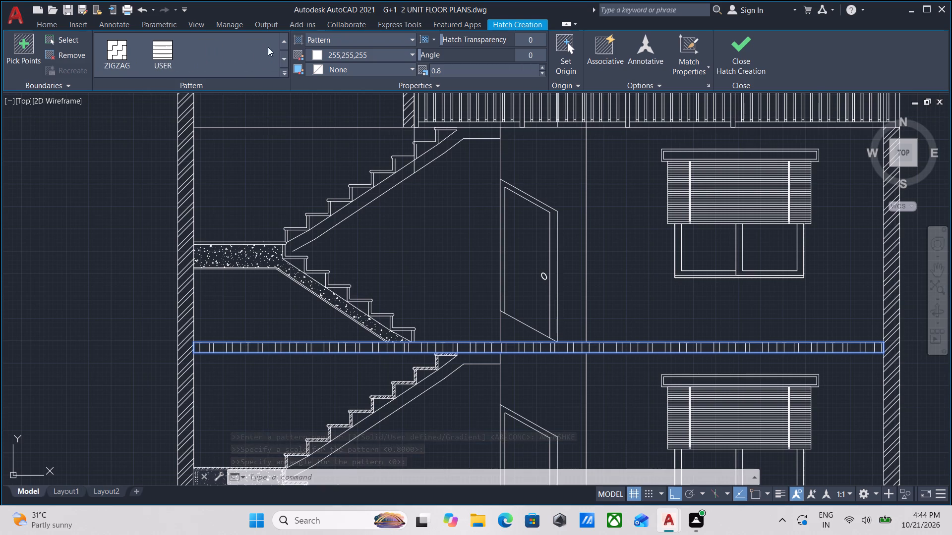
left_click(285, 39)
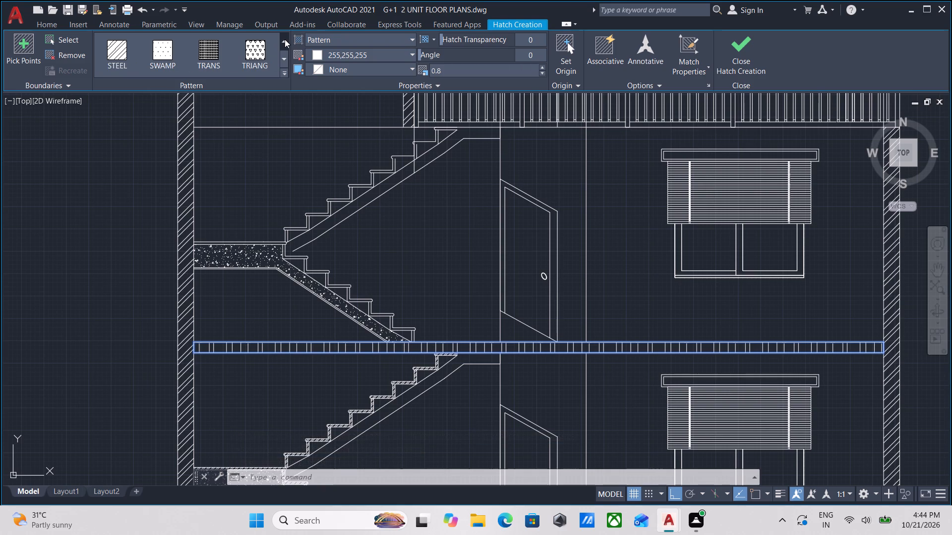
left_click(285, 39)
left_click(285, 39)
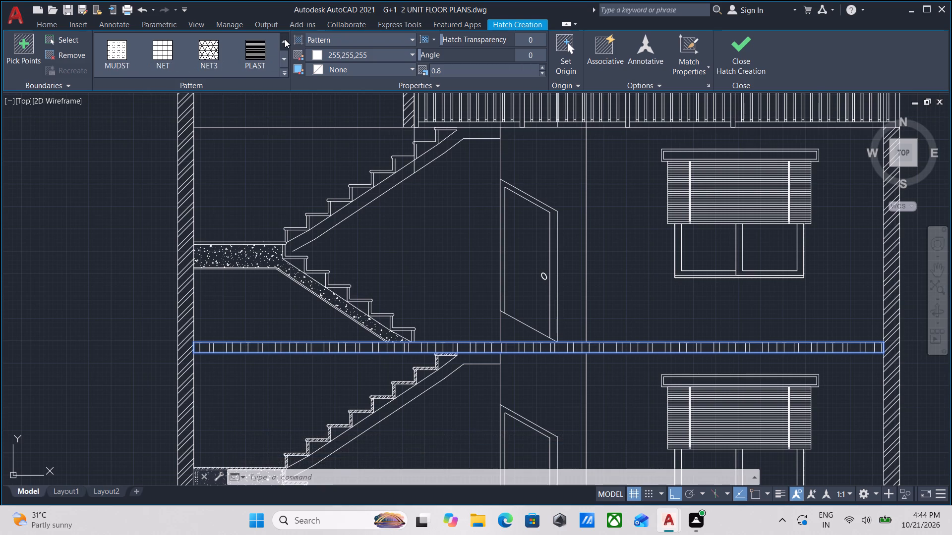
left_click(285, 39)
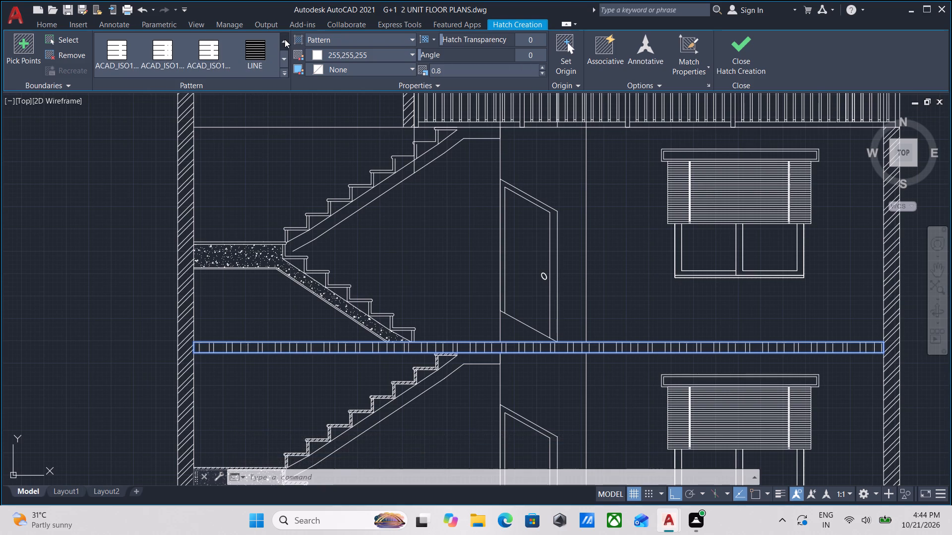
left_click(285, 39)
double_click(285, 39)
triple_click(285, 39)
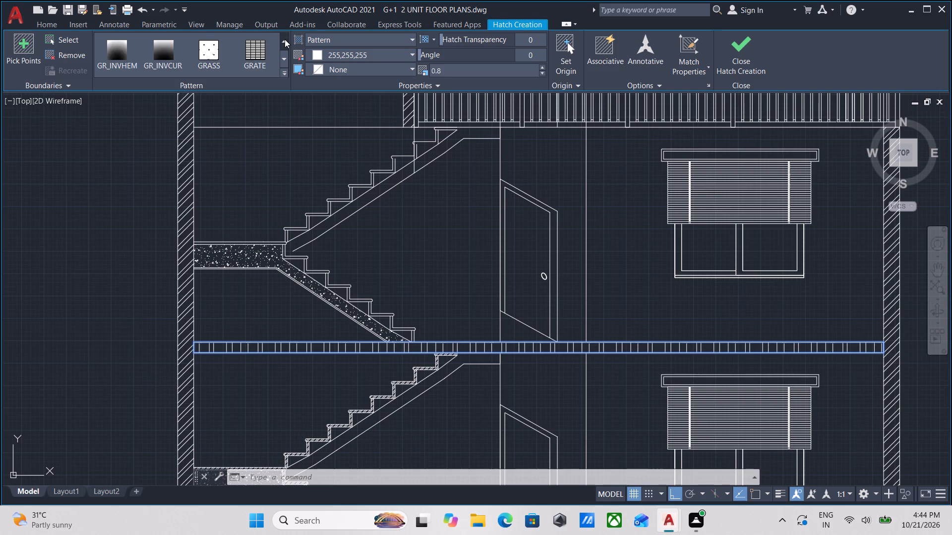
triple_click(285, 39)
left_click(285, 39)
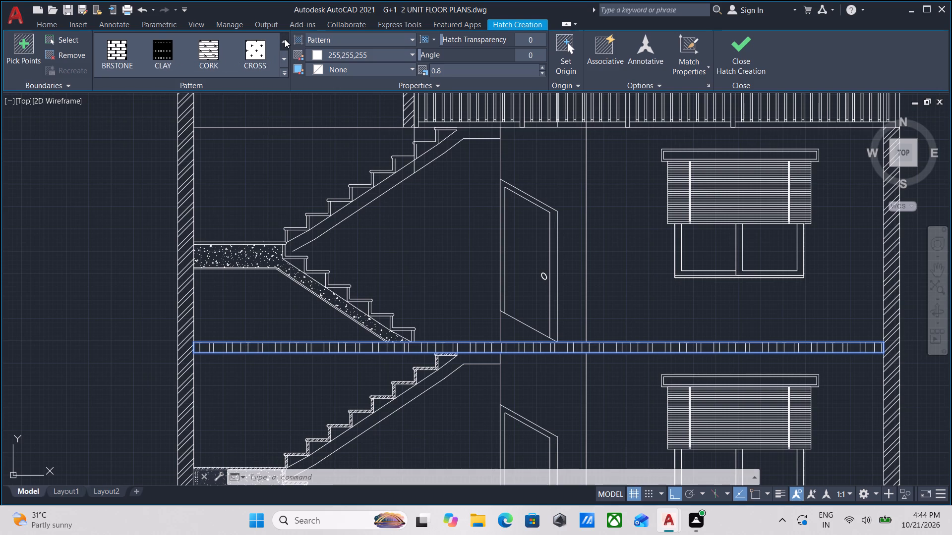
left_click(285, 39)
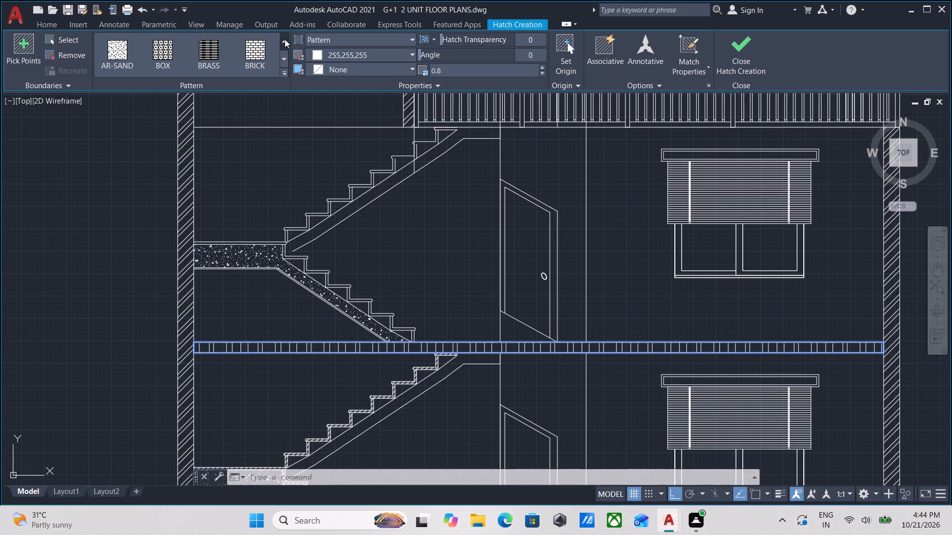
left_click(285, 39)
left_click(285, 39)
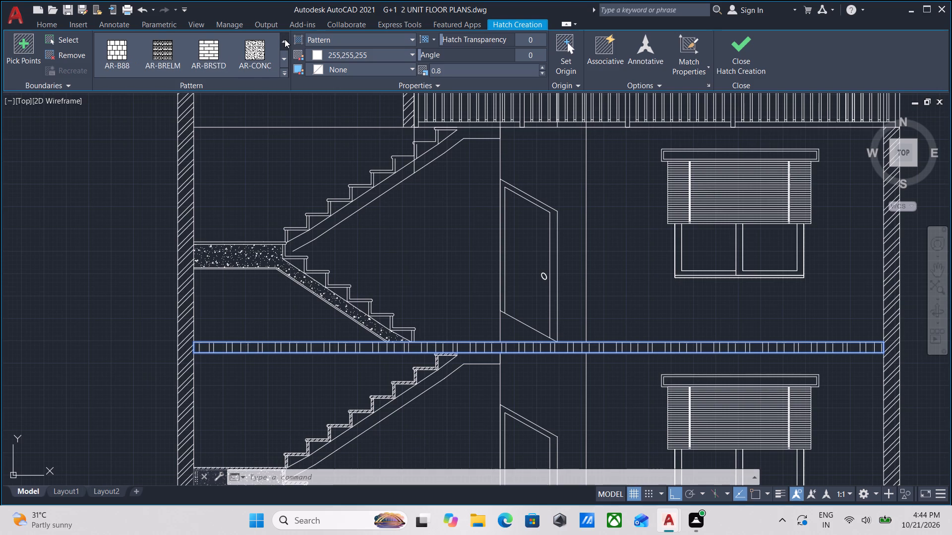
left_click(286, 53)
left_click(286, 53)
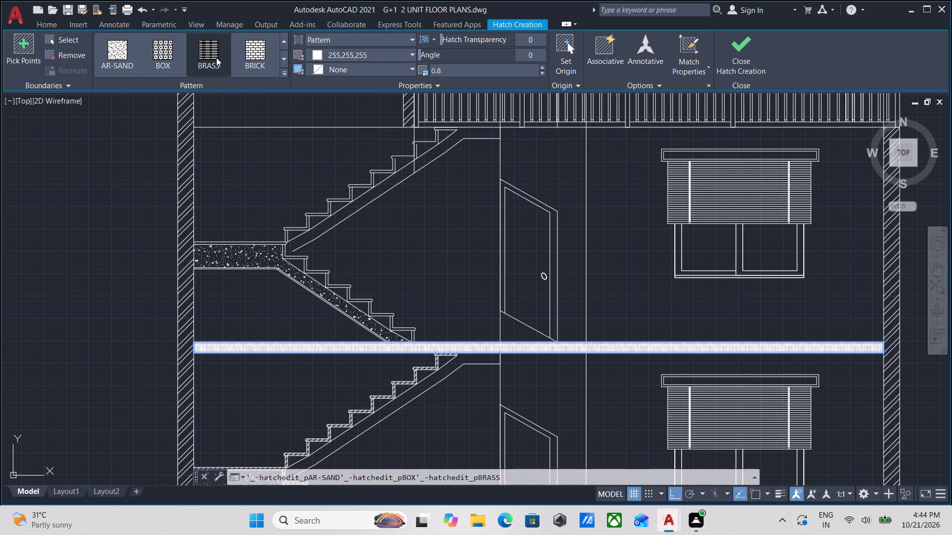
triple_click(287, 34)
left_click(285, 36)
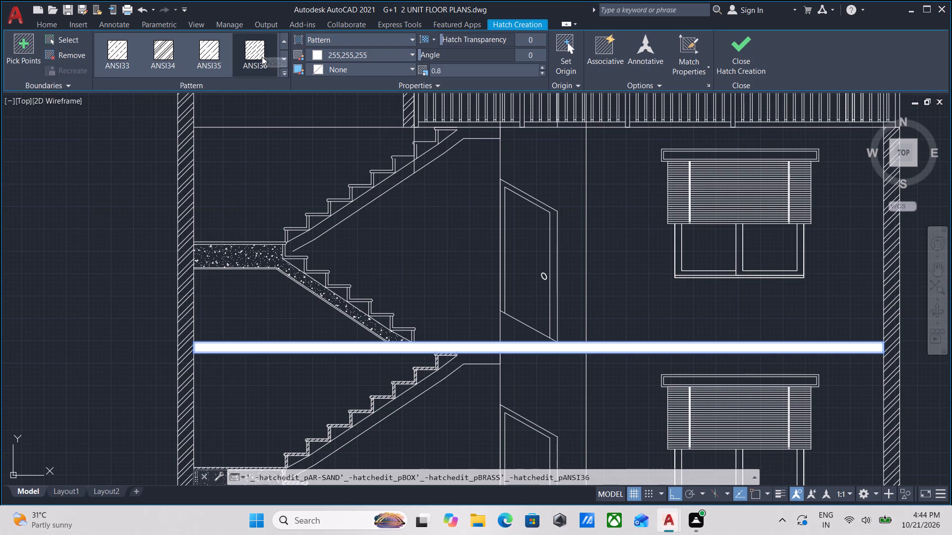
left_click(284, 51)
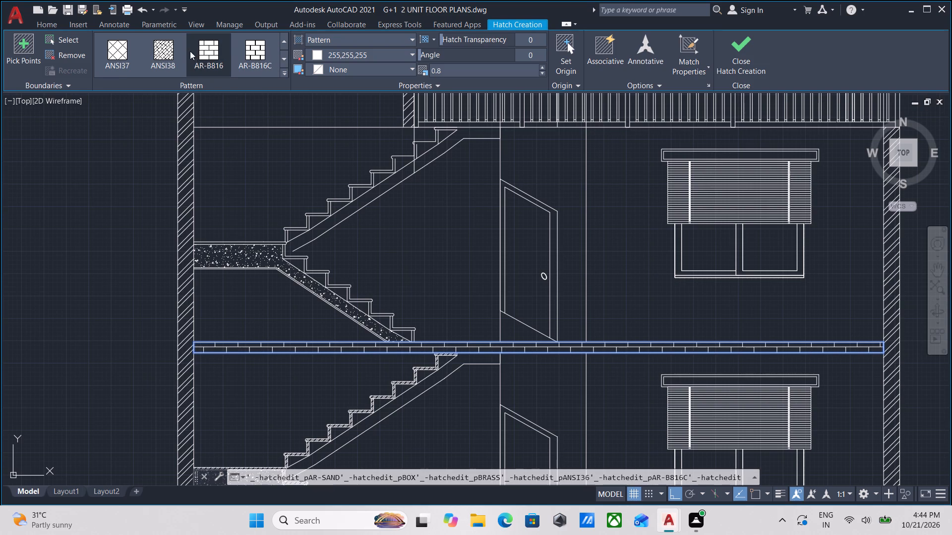
left_click(288, 61)
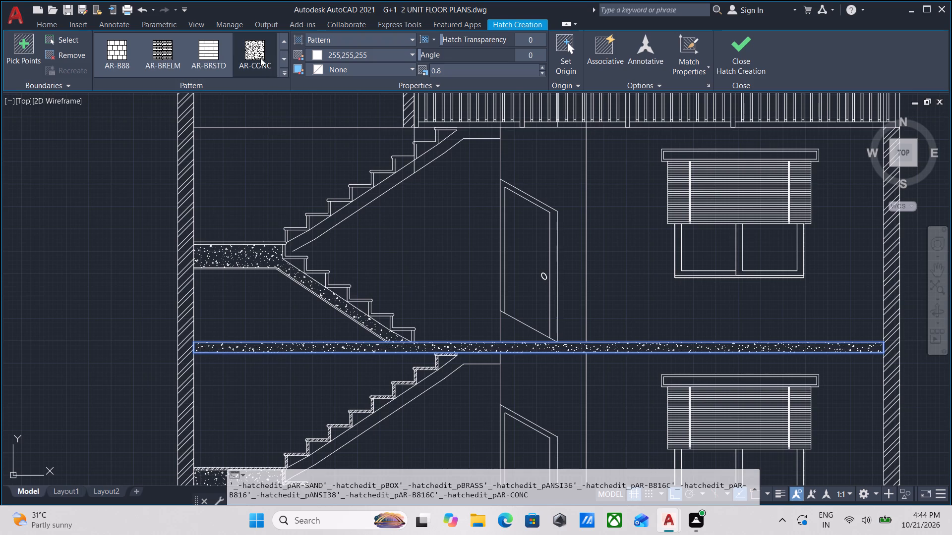
left_click(286, 60)
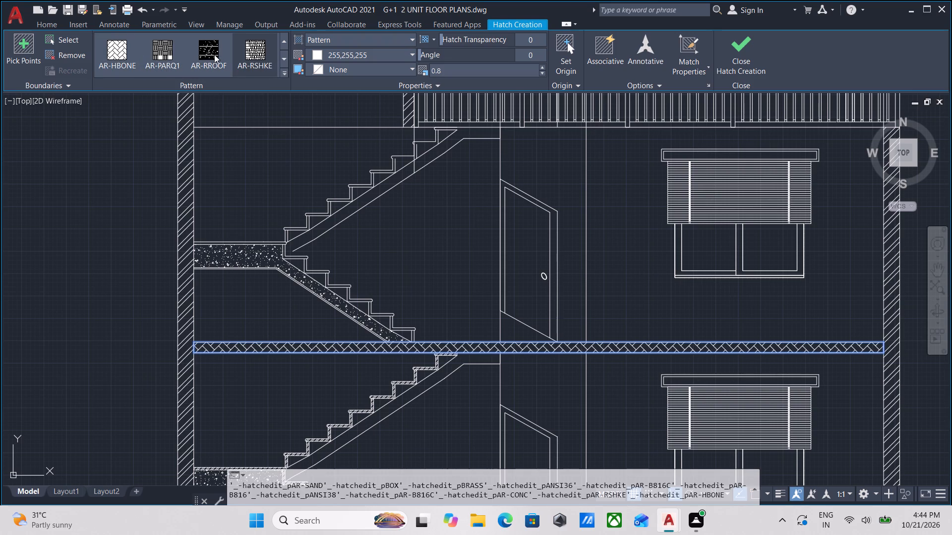
left_click(284, 55)
left_click(284, 55)
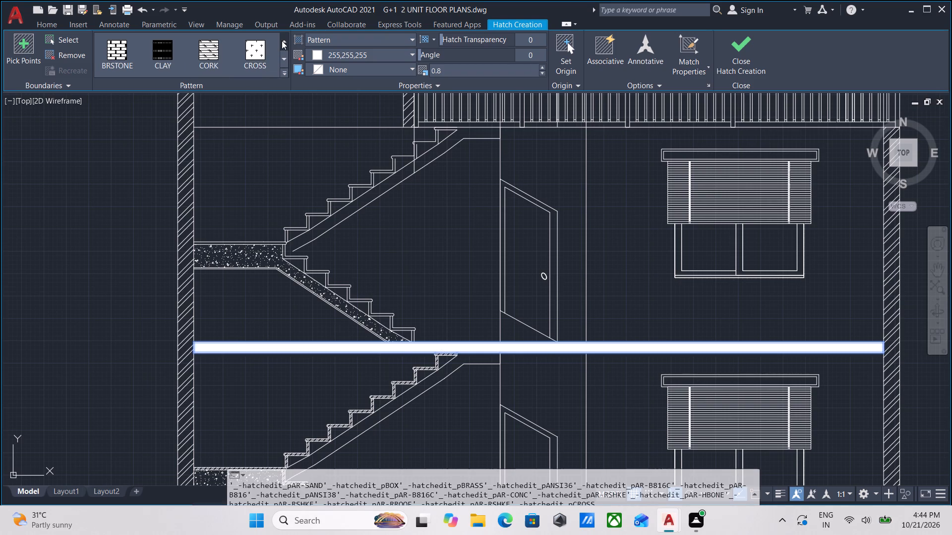
left_click(284, 38)
left_click(259, 47)
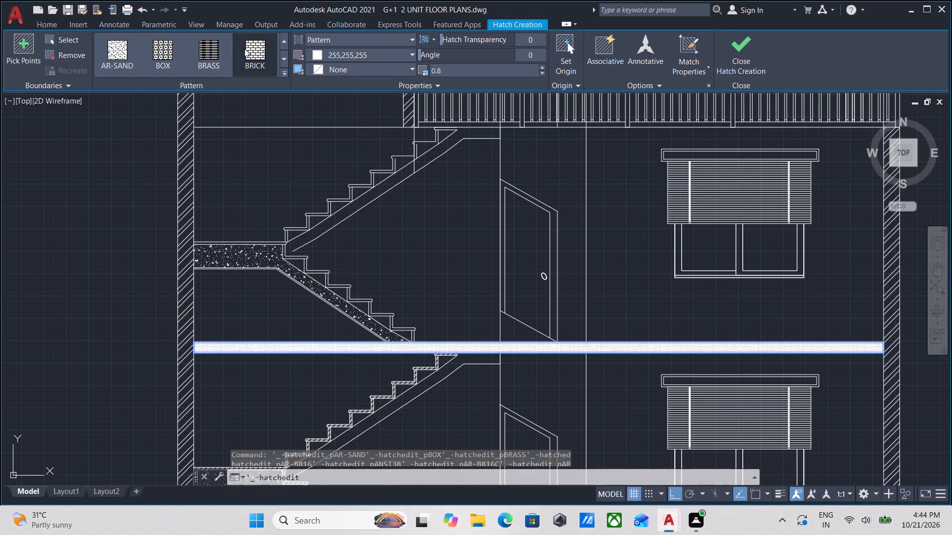
Set the slab hatch's scale to 12.
left_click_drag(450, 73, 424, 72)
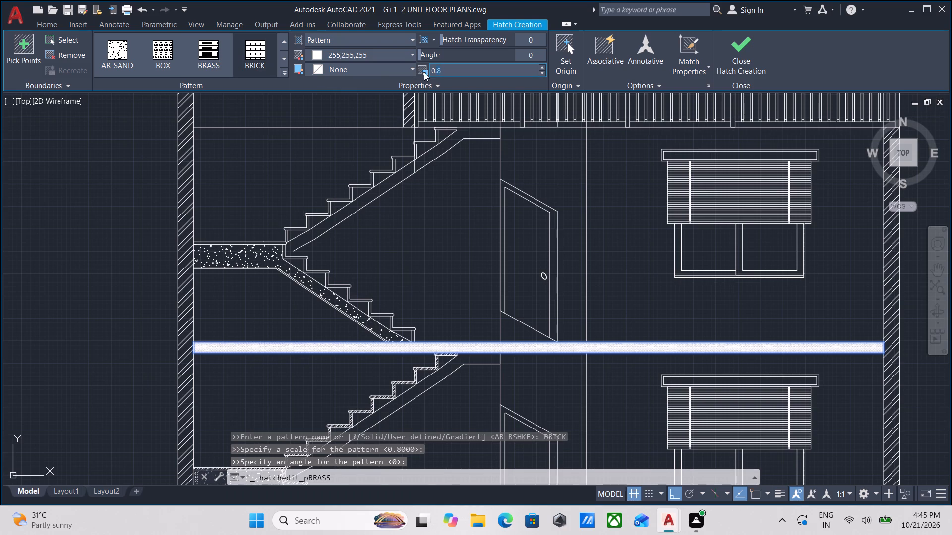
left_click_drag(424, 72, 419, 72)
type("12")
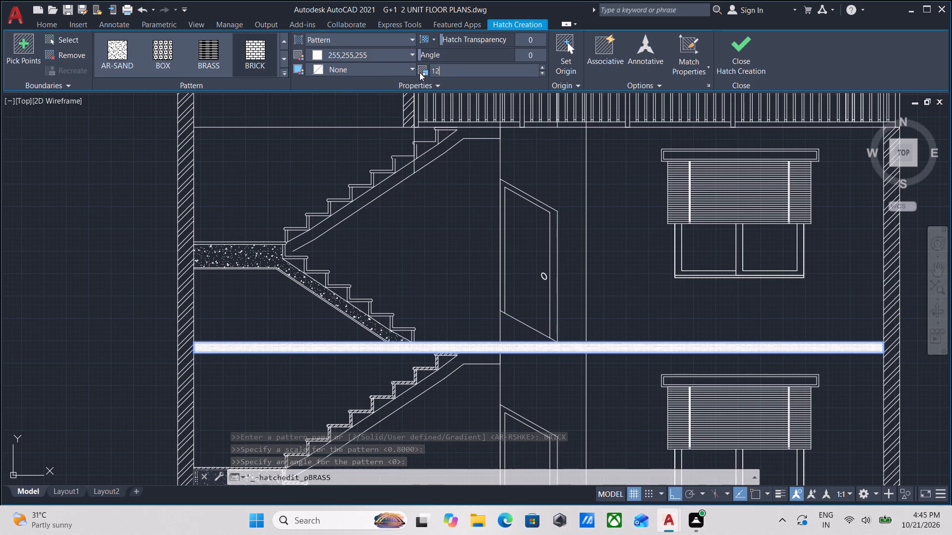
key("Return")
scroll(493, 298, "up", 2)
scroll(405, 283, "down", 1)
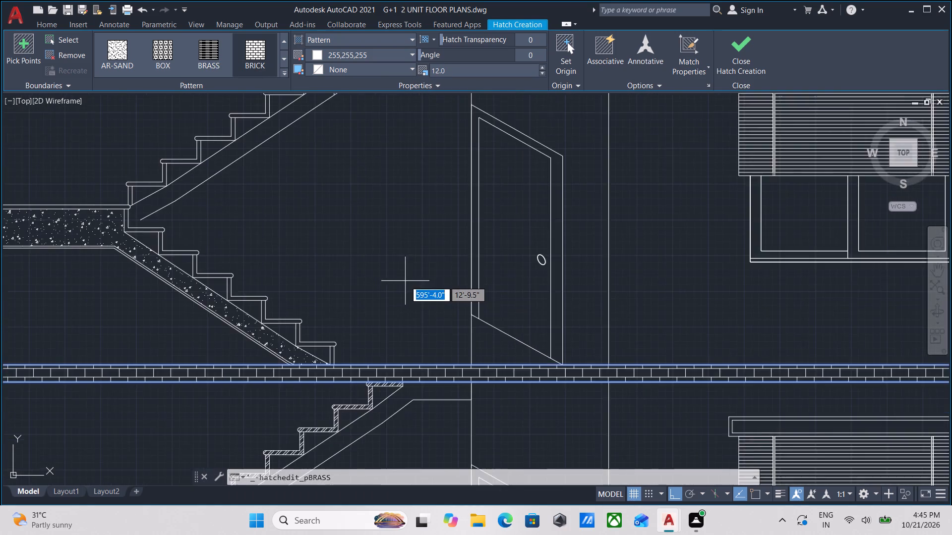
Add the enclosed area beneath the upper-storey stair landing and lower flight to the BRICK hatch.
middle_click_drag(421, 251, 441, 189)
scroll(442, 187, "down", 2)
middle_click_drag(441, 211, 431, 242)
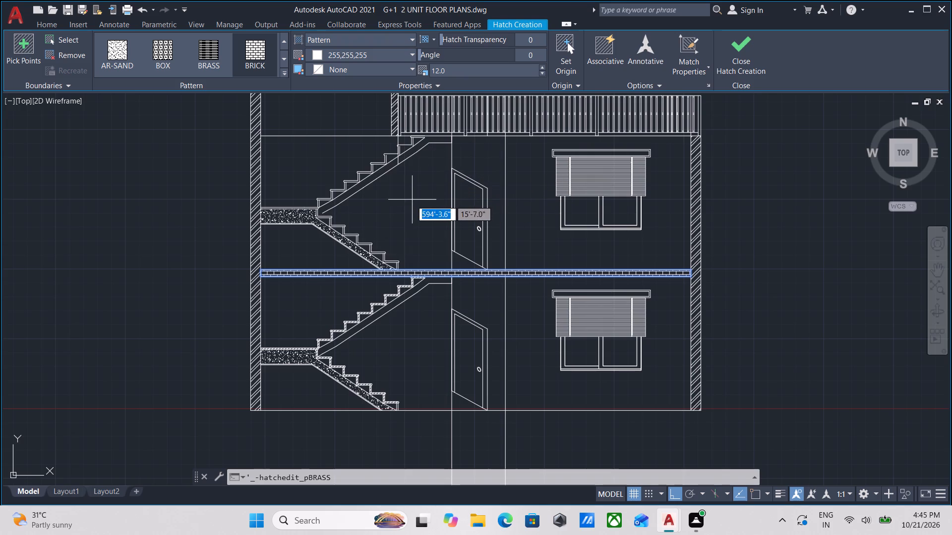
scroll(411, 203, "down", 1)
middle_click_drag(411, 203, 426, 225)
scroll(426, 225, "up", 2)
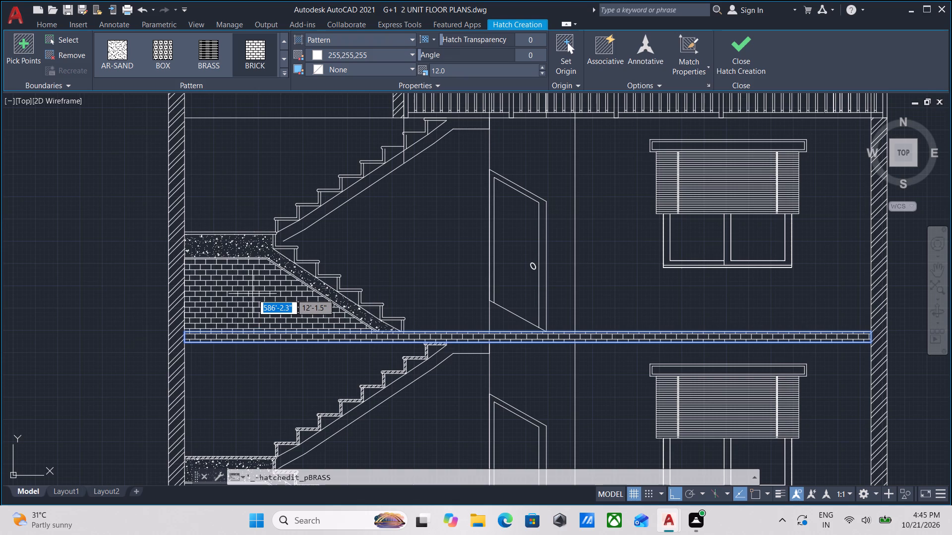
scroll(219, 306, "up", 3)
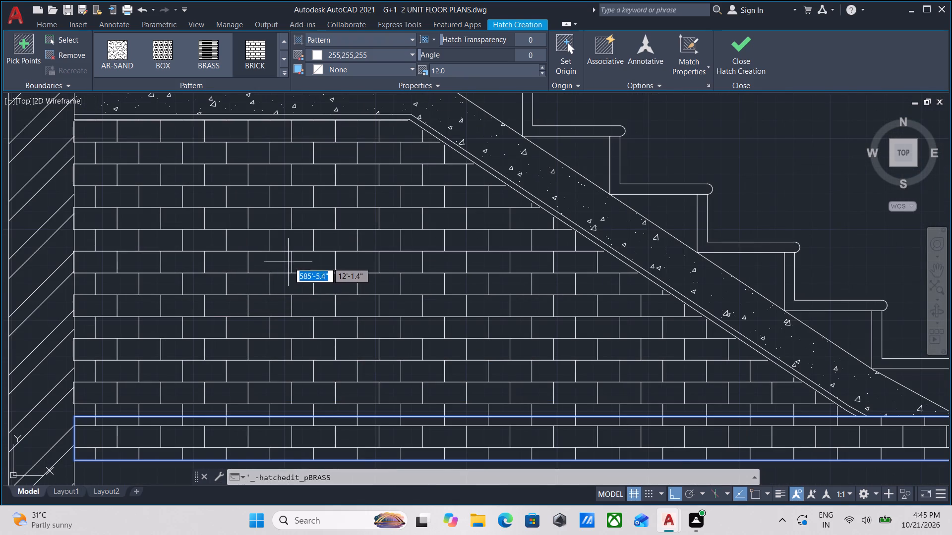
left_click(291, 261)
scroll(308, 255, "down", 2)
middle_click_drag(308, 255, 304, 262)
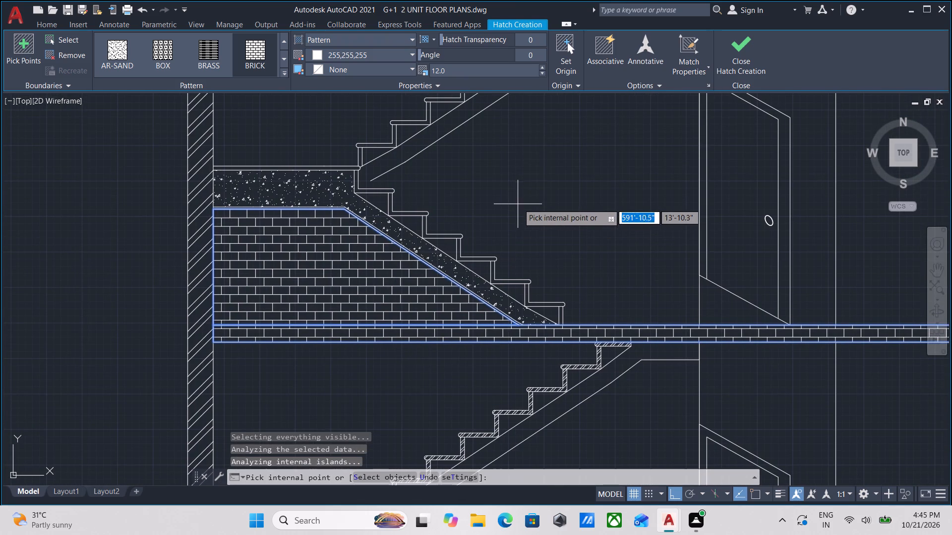
scroll(563, 229, "down", 1)
middle_click_drag(563, 229, 511, 286)
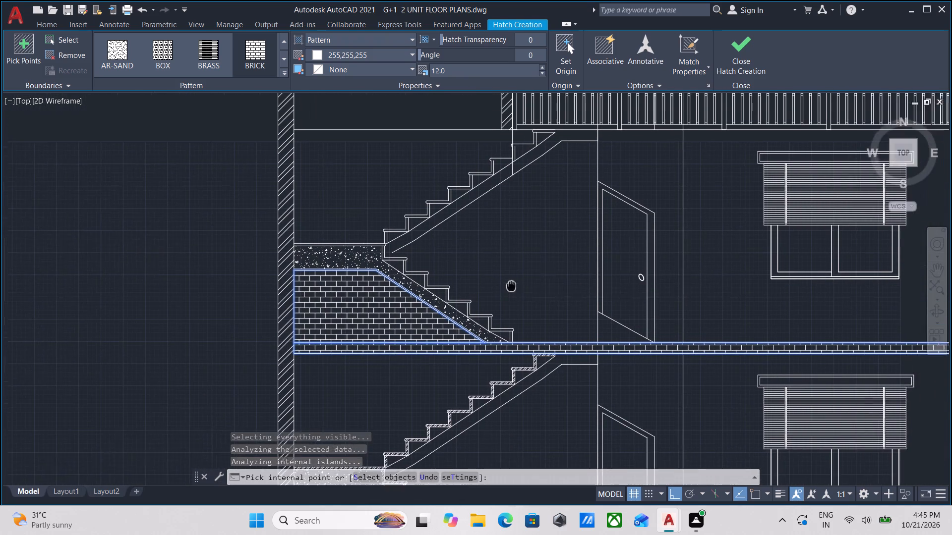
middle_click_drag(511, 286, 510, 286)
key("Escape")
scroll(427, 245, "up", 2)
key("Escape")
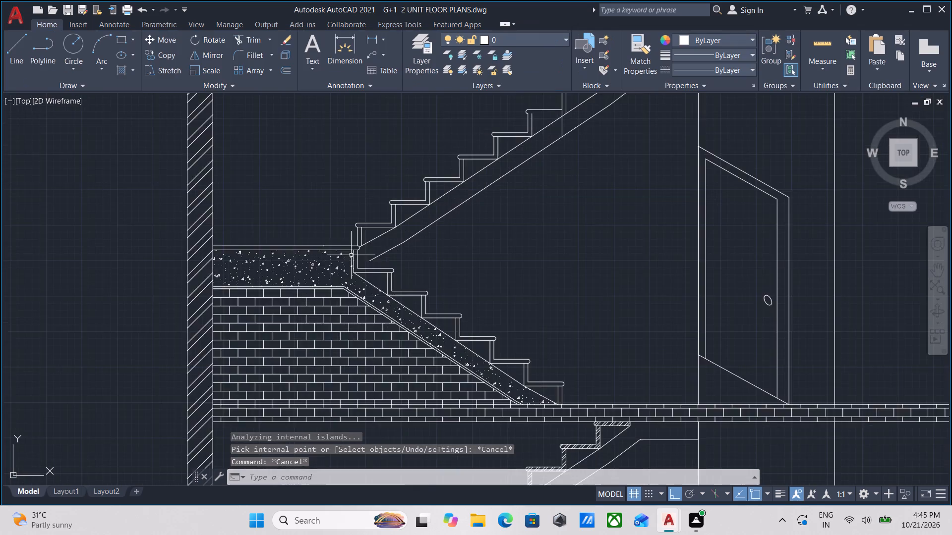
Draw a line from the open lower end of the upper flight's soffit to the riser corner just below the landing.
scroll(329, 260, "up", 1)
middle_click_drag(336, 257, 493, 198)
scroll(502, 190, "down", 1)
middle_click_drag(498, 197, 476, 243)
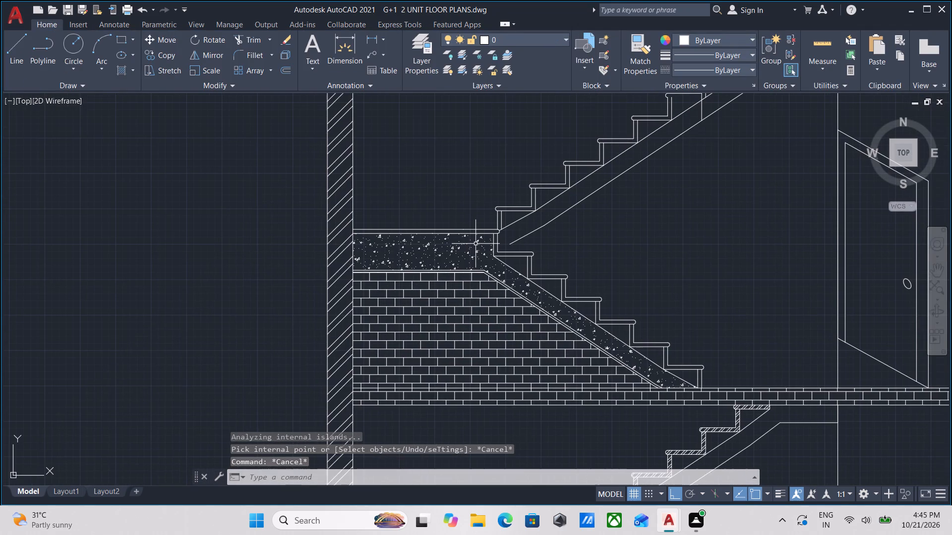
key("l")
key("Return")
scroll(505, 239, "up", 2)
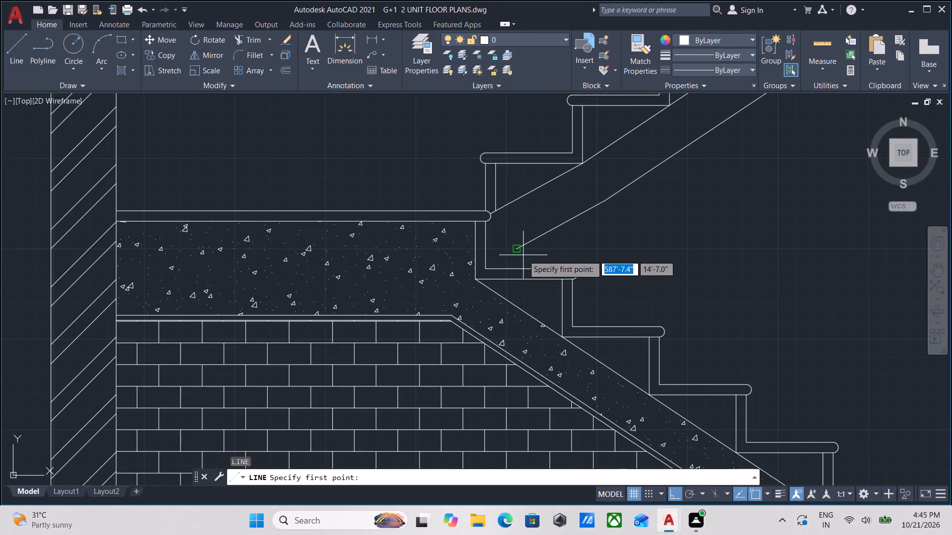
left_click(520, 250)
left_click(488, 272)
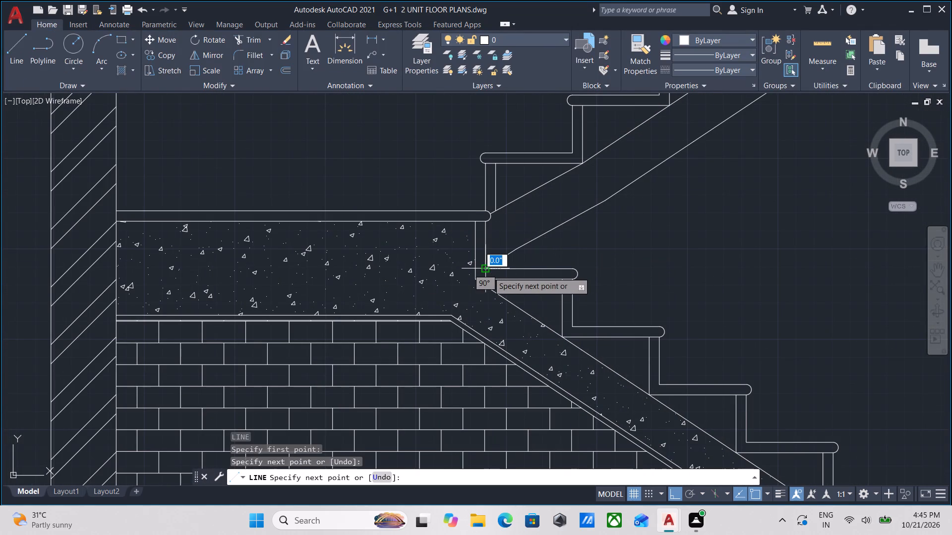
key("Escape")
scroll(488, 272, "down", 3)
middle_click_drag(605, 262, 560, 281)
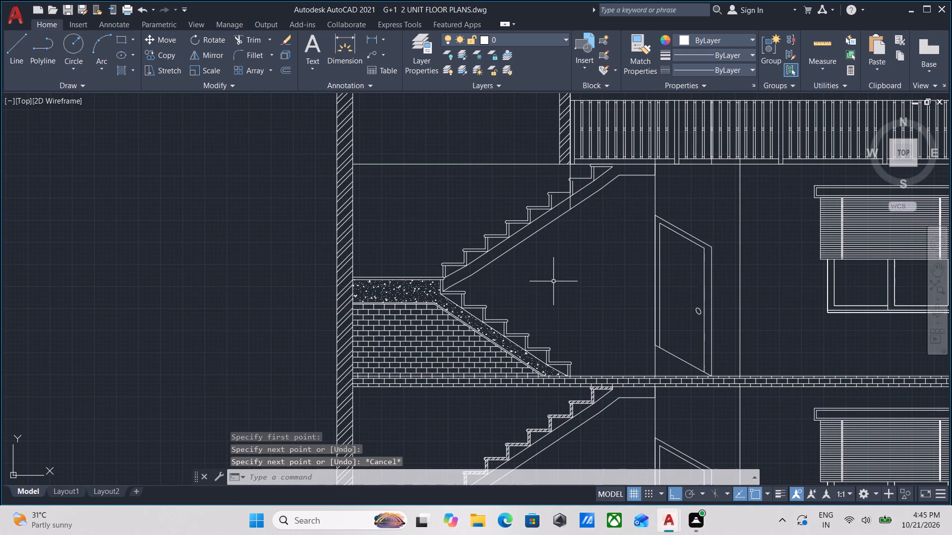
Hatch the upper-storey wall areas between the stair flights and above the upper flight with BRICK at scale 12.
key("h")
key("Return")
left_click(569, 269)
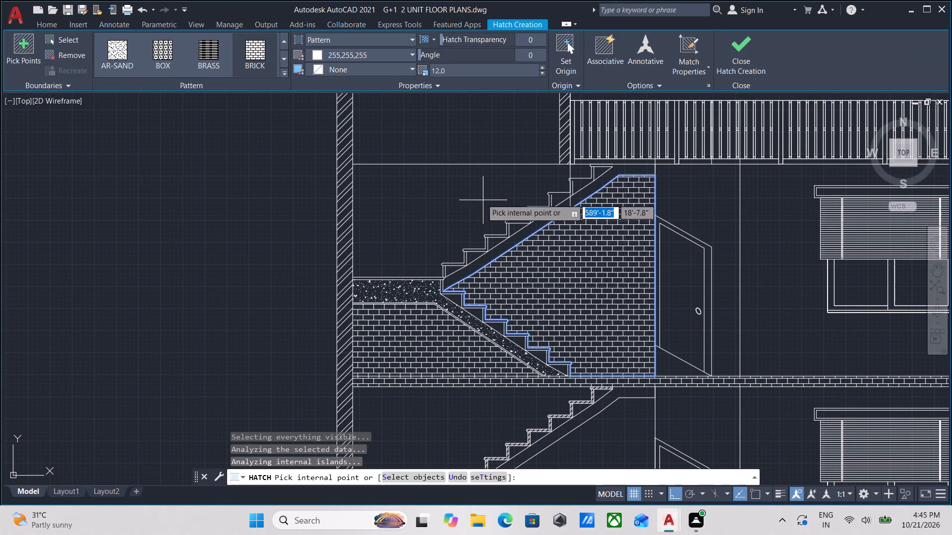
left_click(468, 193)
Add the upper-storey window wall, the wall strip around the door and the triangle below the door leaf to the BRICK hatch.
scroll(468, 193, "down", 1)
middle_click_drag(468, 193, 364, 214)
scroll(594, 300, "up", 1)
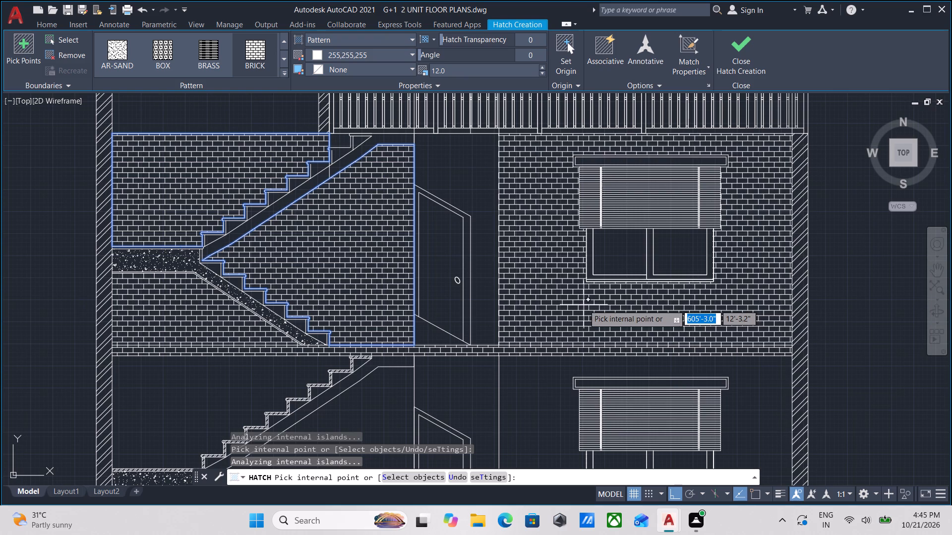
left_click(584, 305)
middle_click_drag(541, 292, 588, 277)
scroll(581, 277, "down", 1)
middle_click_drag(581, 281, 610, 333)
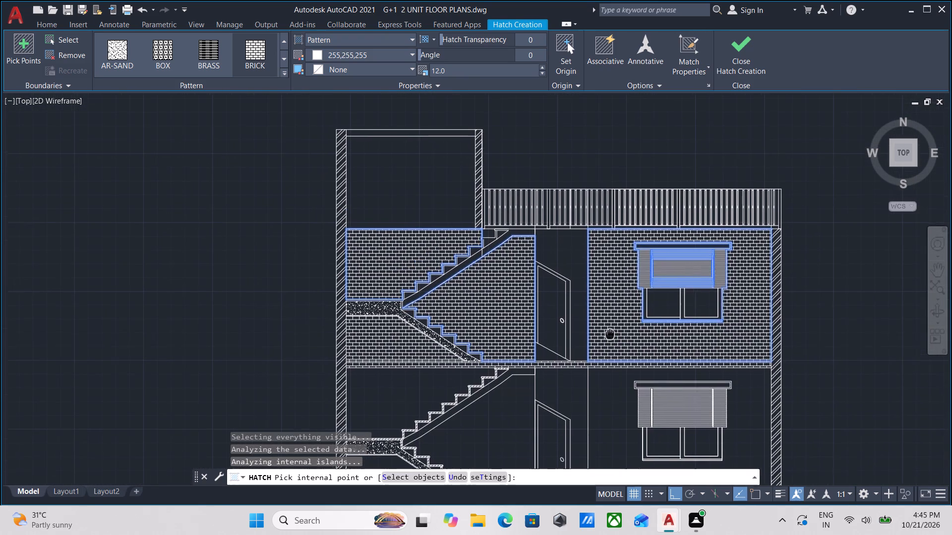
left_click(560, 260)
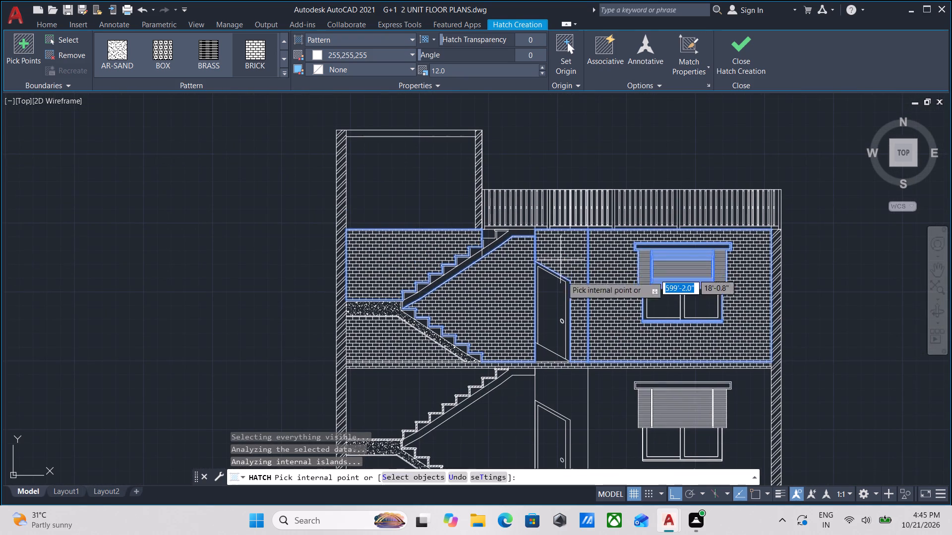
scroll(549, 346, "up", 2)
left_click(540, 370)
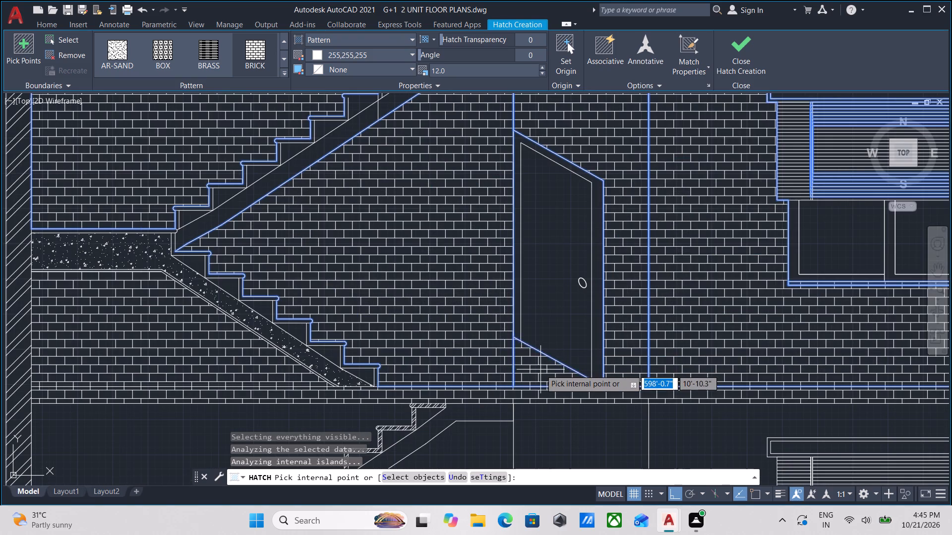
Add the ground-storey wall areas between the stair flights, above the upper flight and beneath the landing to the BRICK hatch.
scroll(540, 368, "down", 1)
middle_click_drag(540, 368, 543, 320)
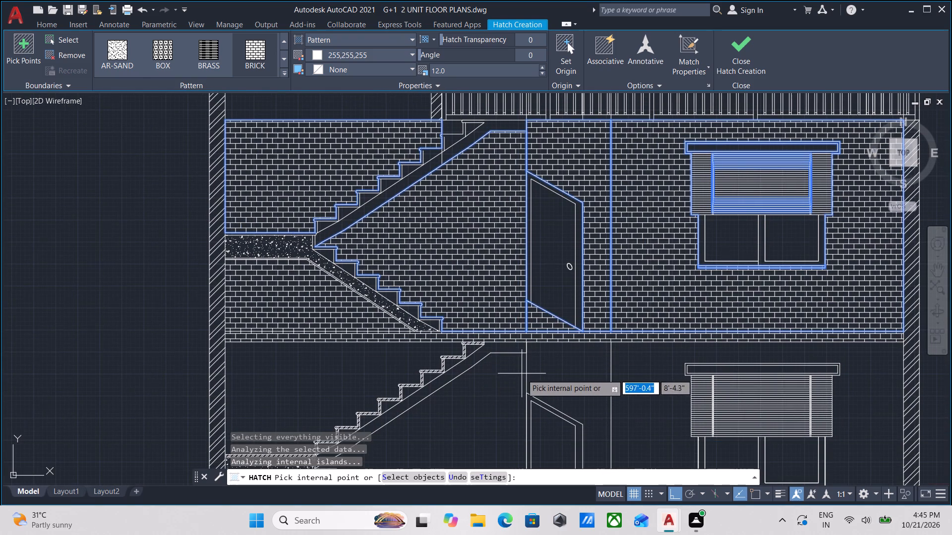
scroll(522, 374, "down", 1)
scroll(571, 305, "up", 2)
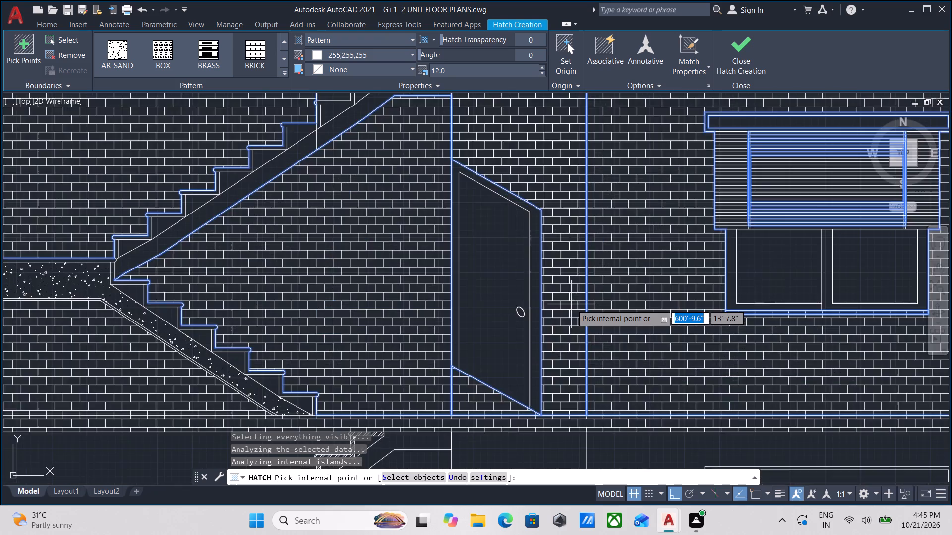
scroll(571, 304, "down", 2)
middle_click_drag(571, 304, 534, 192)
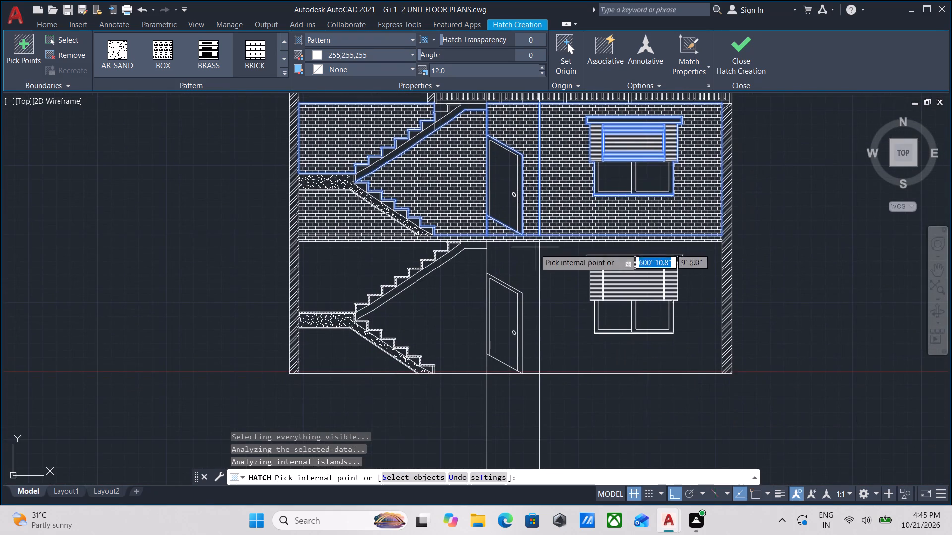
scroll(550, 285, "down", 1)
middle_click_drag(550, 285, 544, 288)
scroll(541, 330, "up", 2)
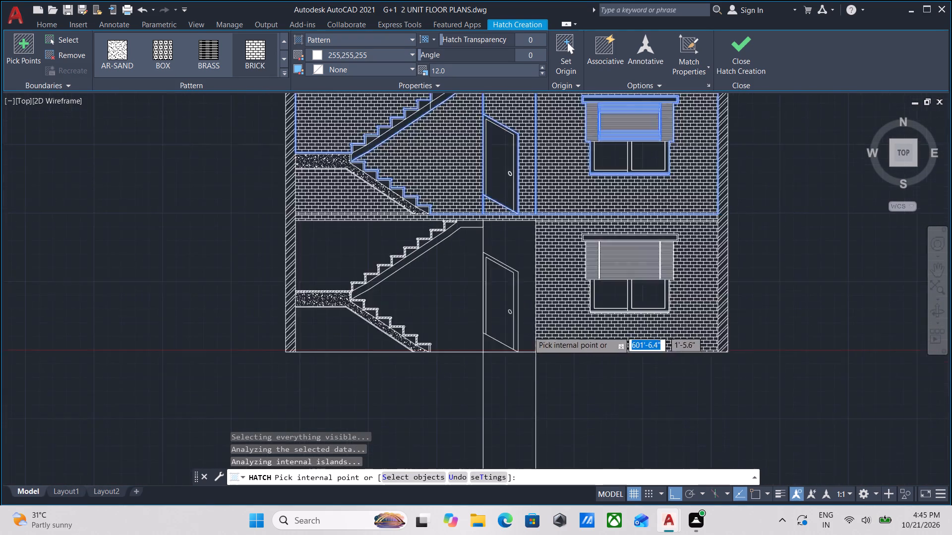
left_click(397, 288)
scroll(385, 285, "down", 1)
middle_click_drag(386, 287, 481, 351)
scroll(481, 351, "up", 1)
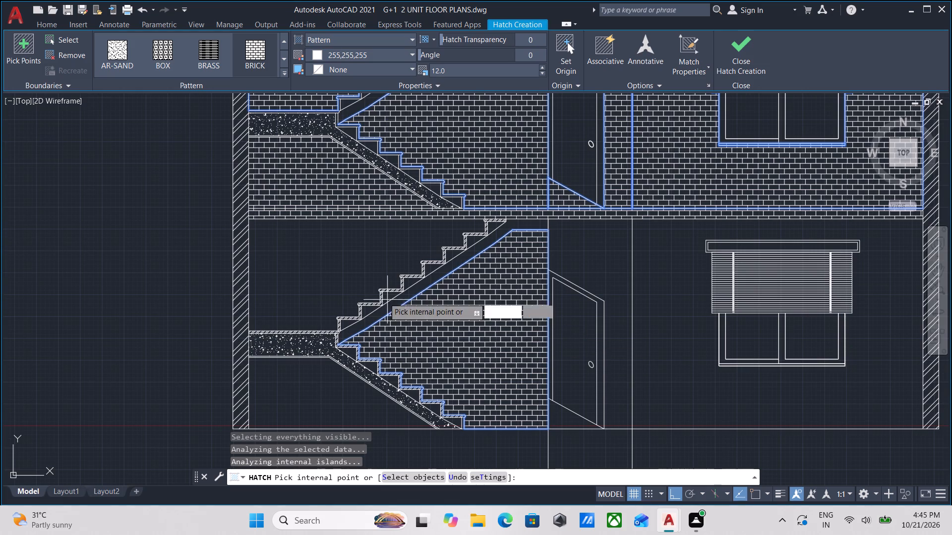
left_click(343, 273)
scroll(343, 273, "down", 1)
middle_click_drag(343, 273, 392, 220)
left_click(361, 282)
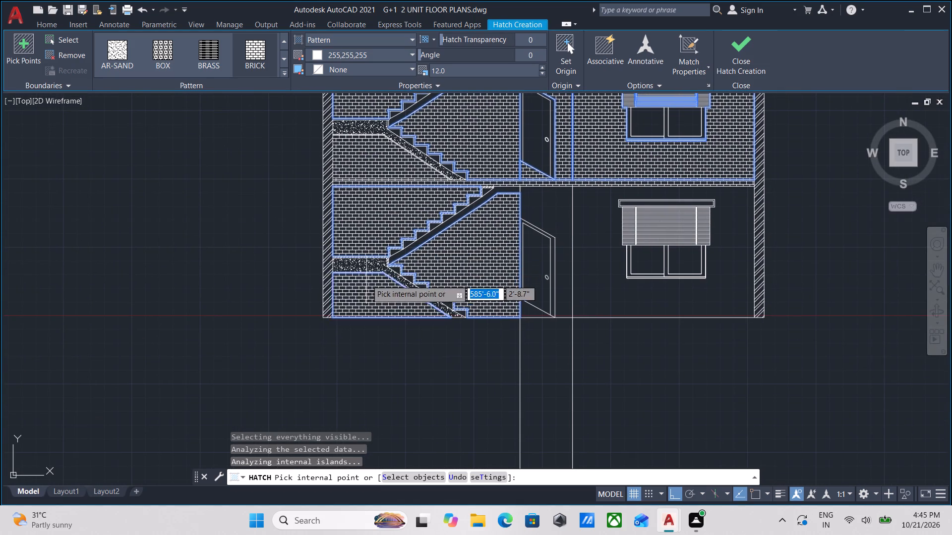
Add the ground-storey window wall, door surround and triangle below the door leaf to the BRICK hatch and finish it.
scroll(366, 280, "down", 1)
middle_click_drag(366, 280, 353, 302)
scroll(496, 315, "up", 1)
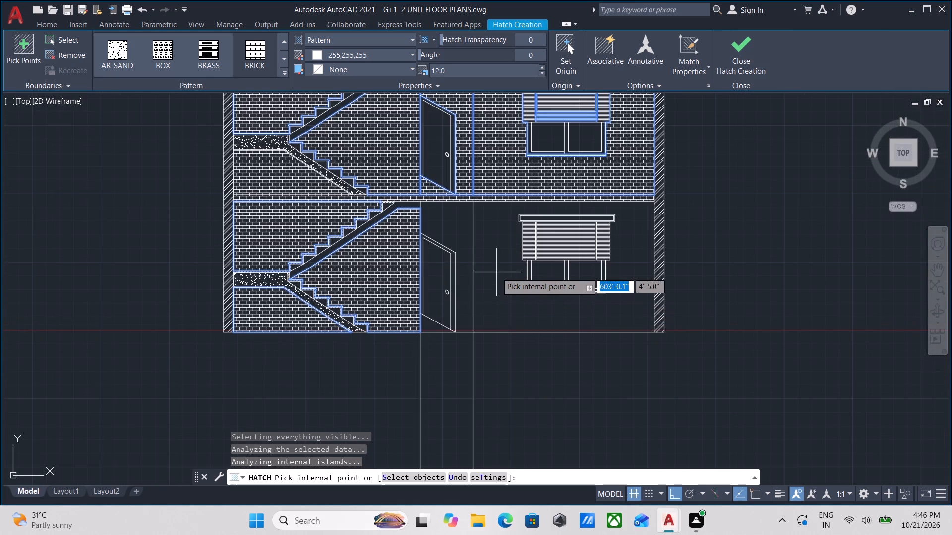
left_click(496, 272)
middle_click_drag(513, 274, 514, 293)
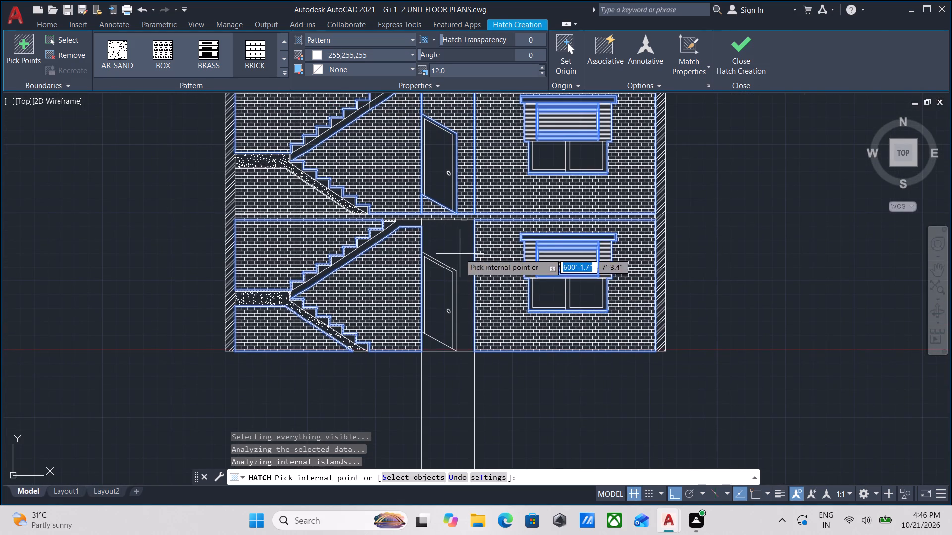
left_click(460, 253)
scroll(446, 331, "up", 2)
left_click(419, 360)
scroll(419, 360, "down", 3)
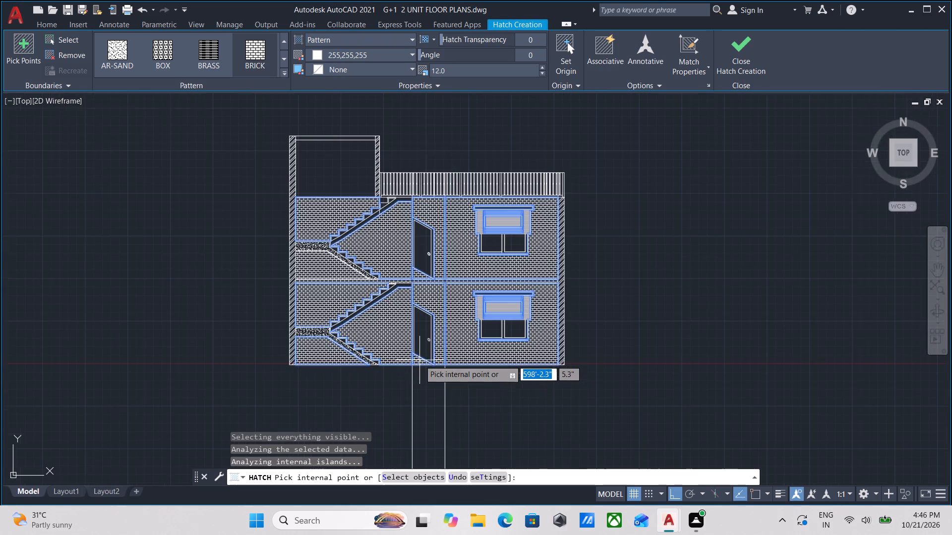
key("Escape")
scroll(429, 368, "down", 2)
middle_click_drag(429, 368, 458, 313)
key("Escape")
Trim away the two vertical projection lines running below the section's ground line.
scroll(486, 326, "up", 1)
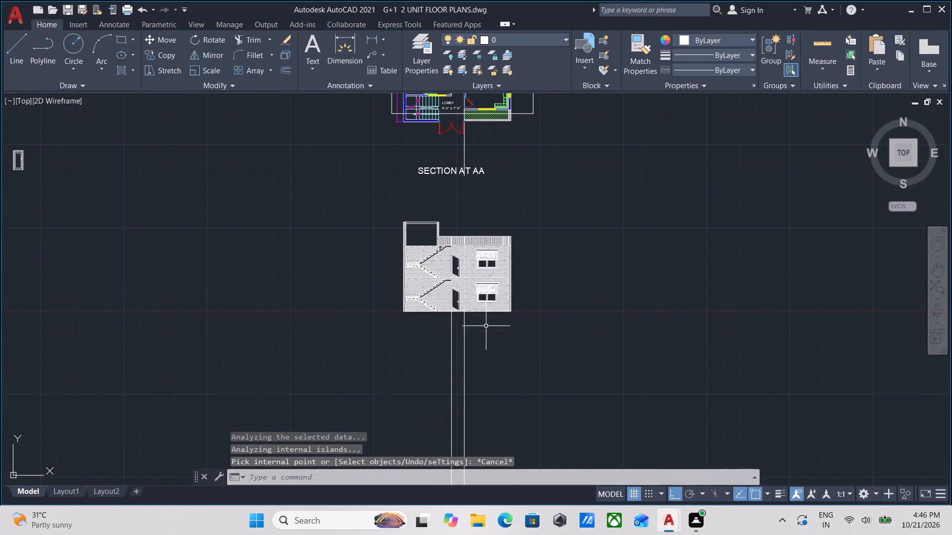
scroll(486, 326, "up", 1)
type("TR")
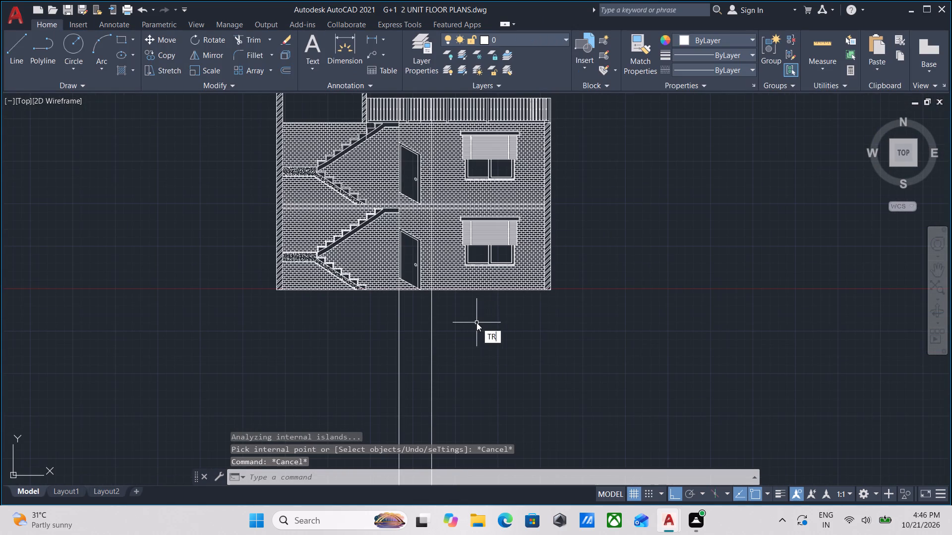
key("Return")
left_click(456, 324)
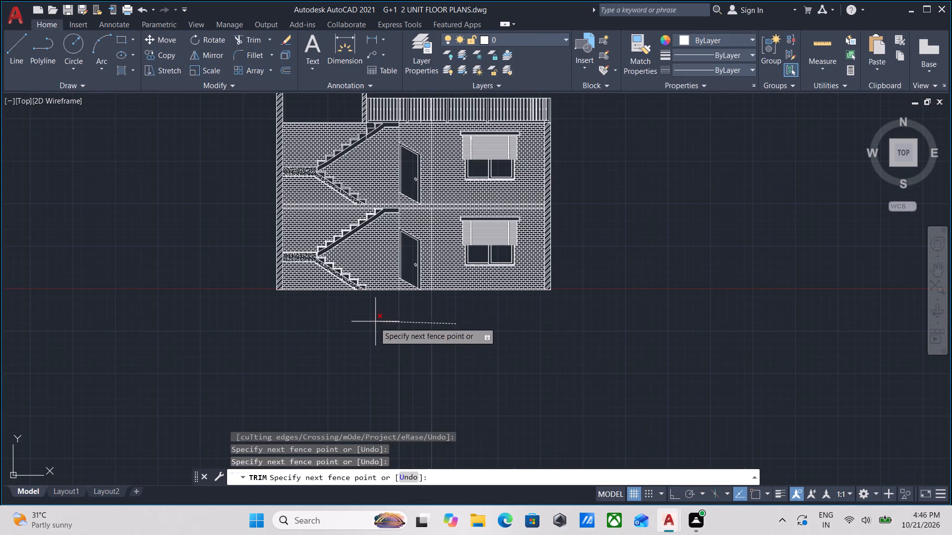
left_click(374, 322)
scroll(375, 321, "up", 1)
middle_click_drag(409, 411, 414, 436)
middle_click_drag(414, 389, 408, 466)
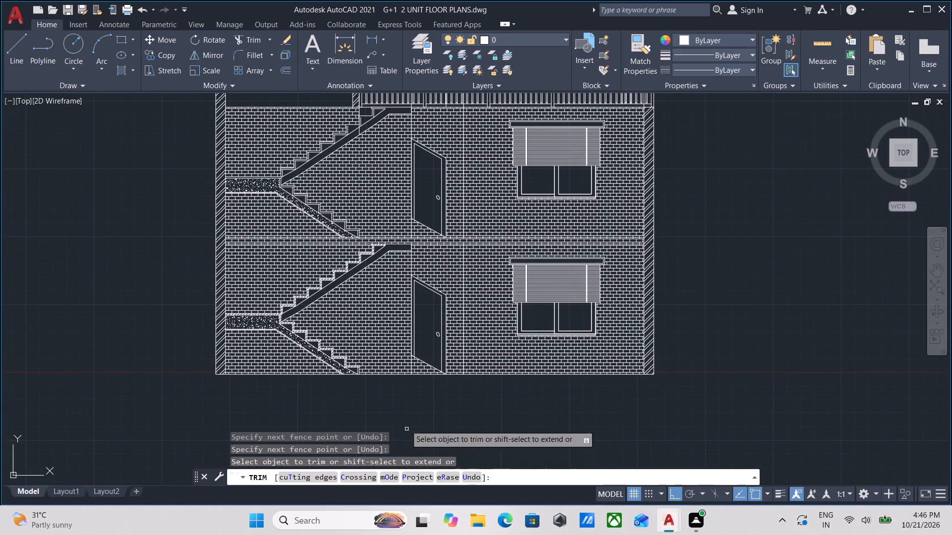
middle_click_drag(389, 408, 418, 445)
key("Escape")
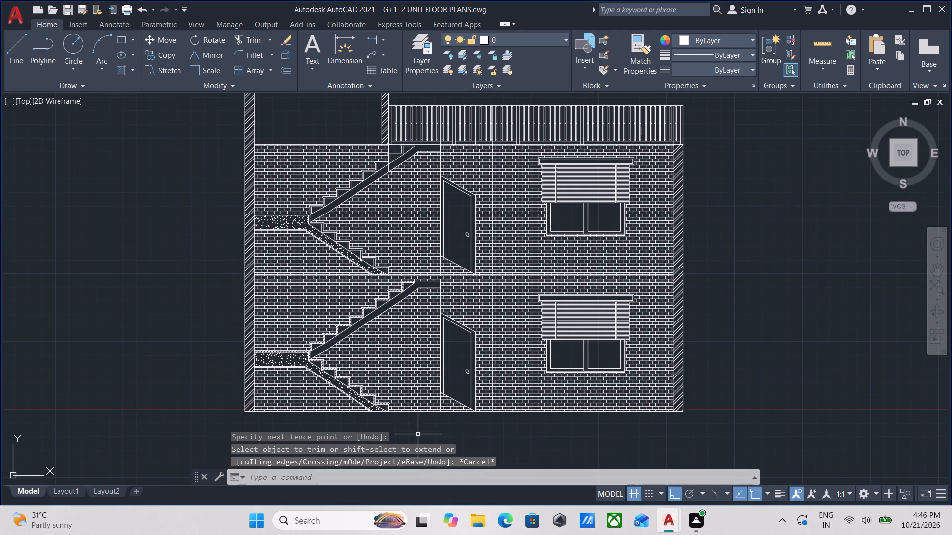
Hatch the roof slab over the stair headroom with the GOST_GROUND pattern.
scroll(426, 411, "down", 1)
middle_click_drag(426, 411, 458, 413)
scroll(435, 411, "down", 1)
scroll(412, 223, "up", 2)
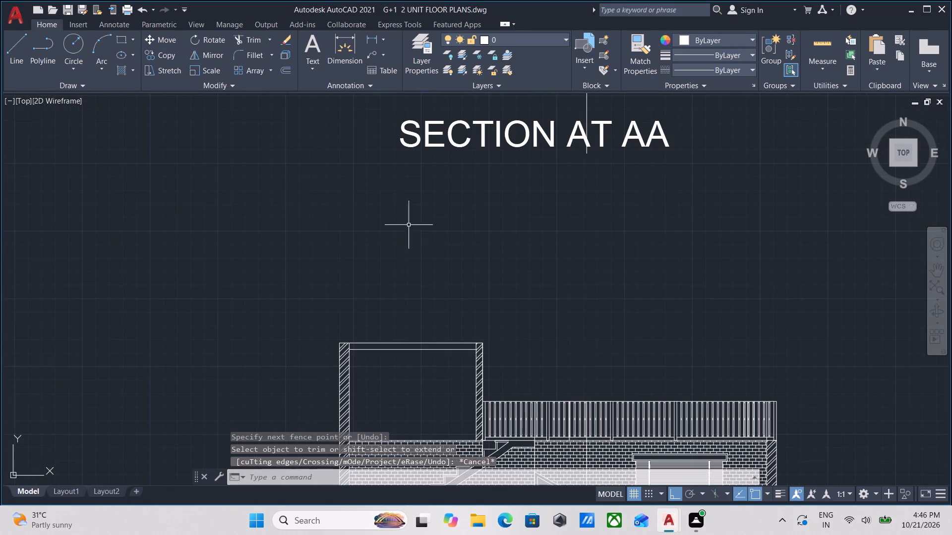
middle_click_drag(398, 328, 409, 322)
key("h")
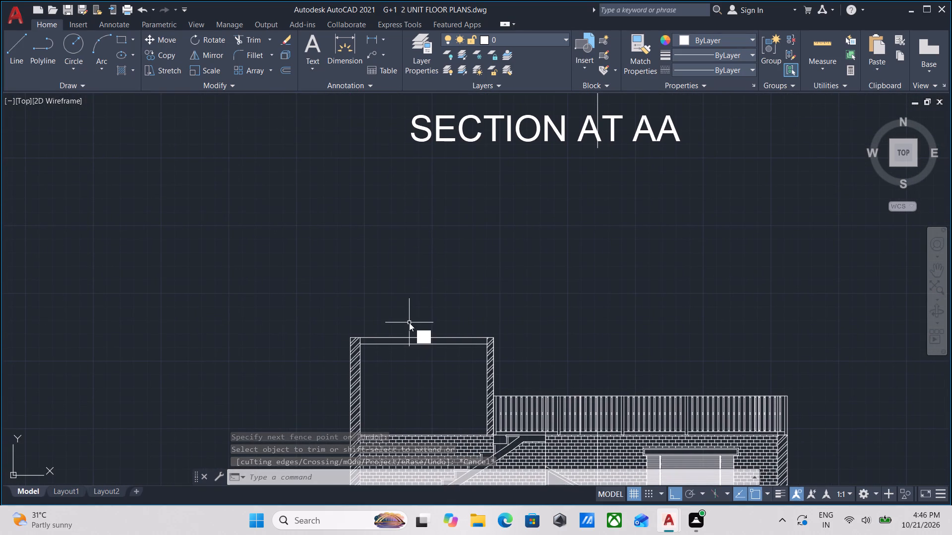
key("Return")
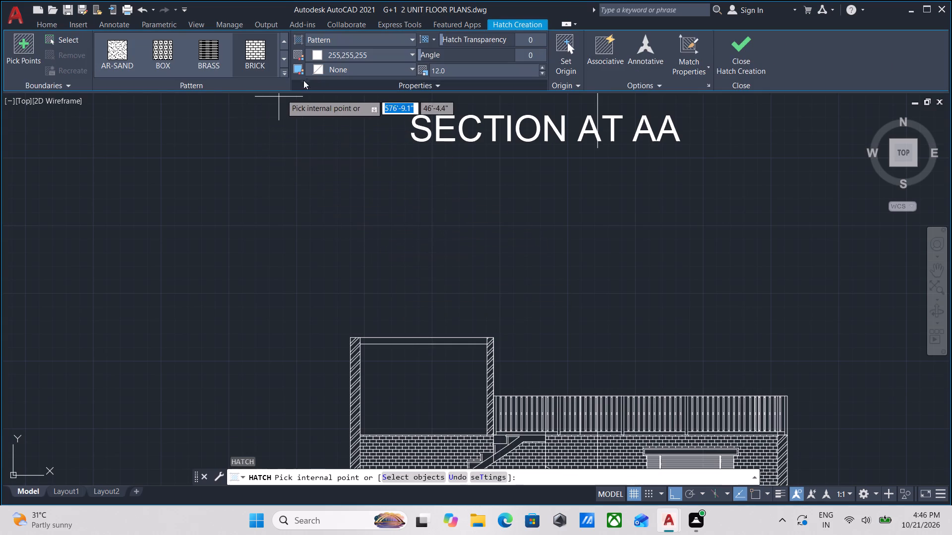
left_click(282, 63)
double_click(282, 63)
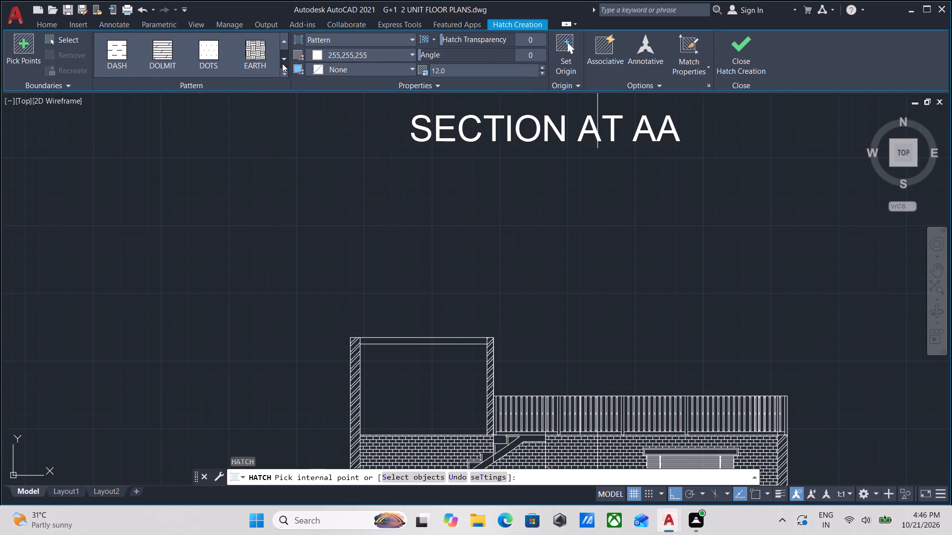
left_click(263, 60)
scroll(406, 348, "up", 2)
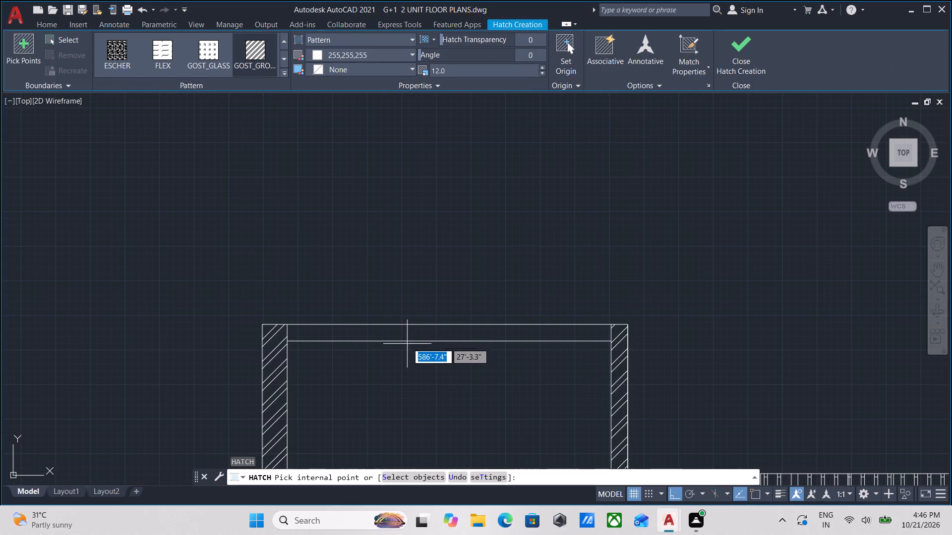
left_click(410, 336)
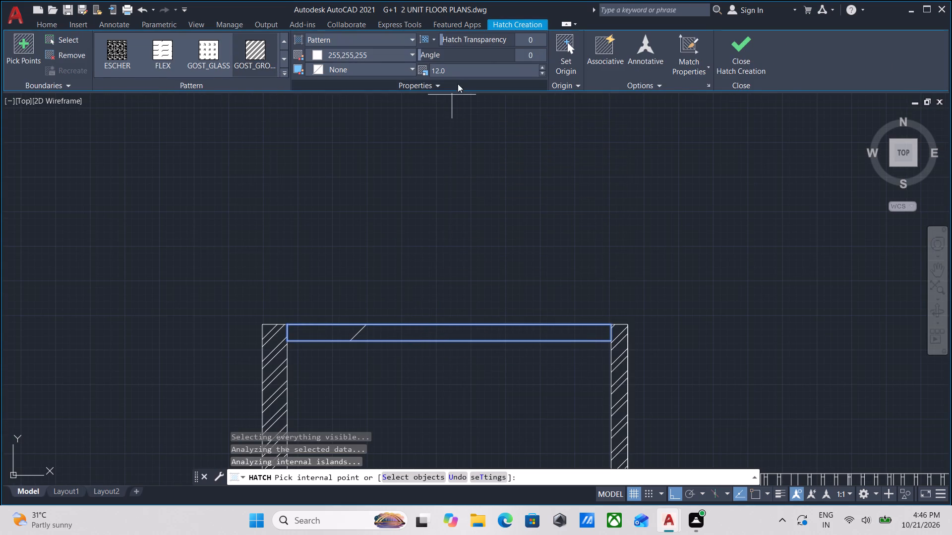
Set the roof slab hatch's scale to 0.08 and finish the hatch.
left_click_drag(463, 68, 393, 73)
type("0.0")
key("8")
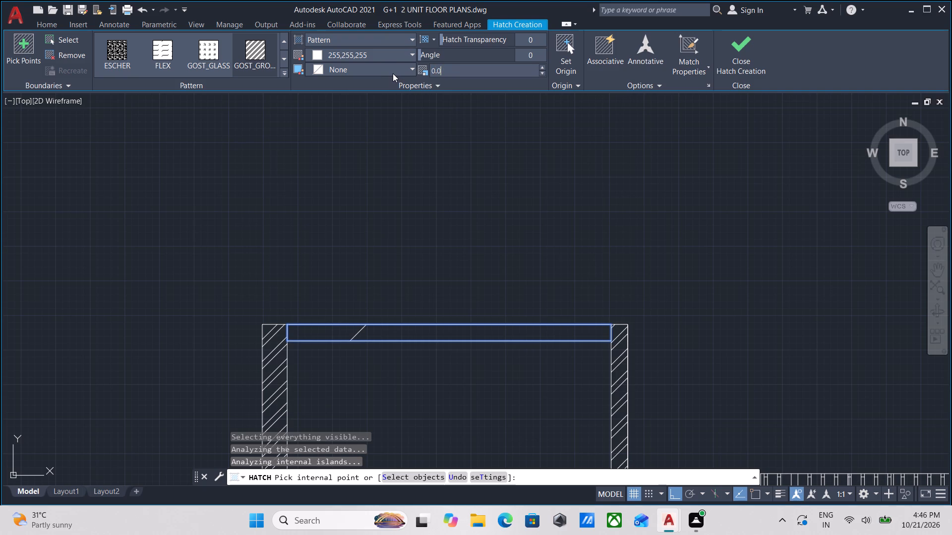
key("Return")
left_click(733, 49)
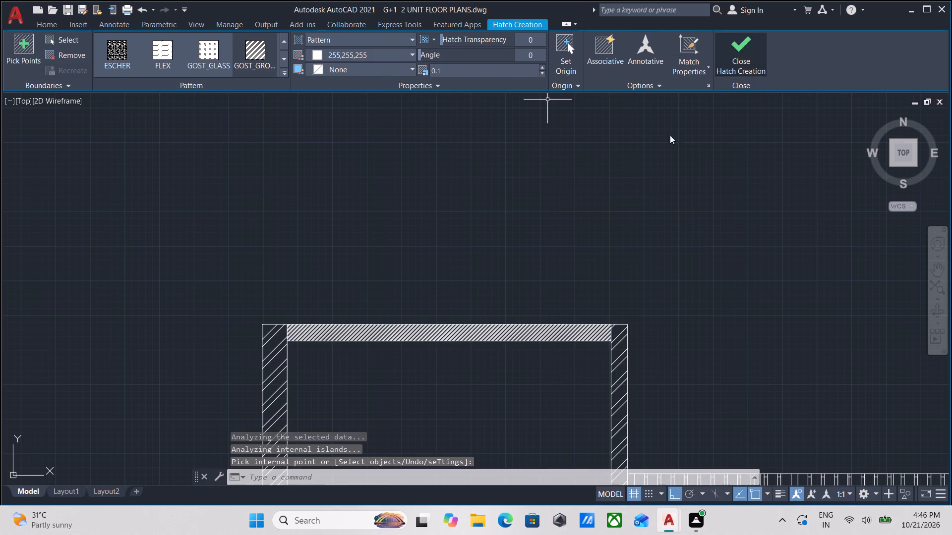
scroll(581, 210, "down", 4)
key("Escape")
Examine the hatched walls, stairs, doors and windows across both storeys of the section.
scroll(597, 267, "up", 2)
scroll(588, 276, "down", 1)
middle_click_drag(588, 276, 470, 229)
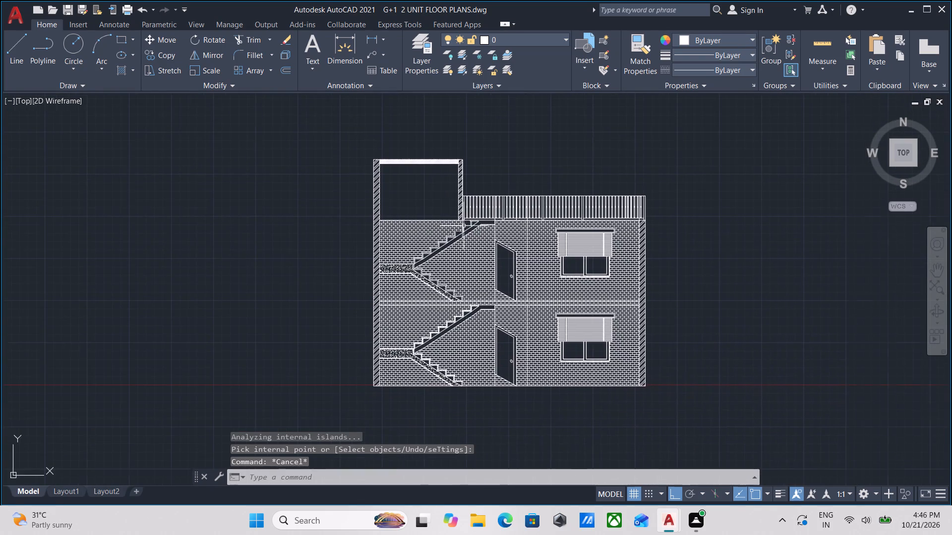
scroll(482, 257, "down", 1)
middle_click_drag(482, 257, 458, 267)
scroll(488, 350, "up", 2)
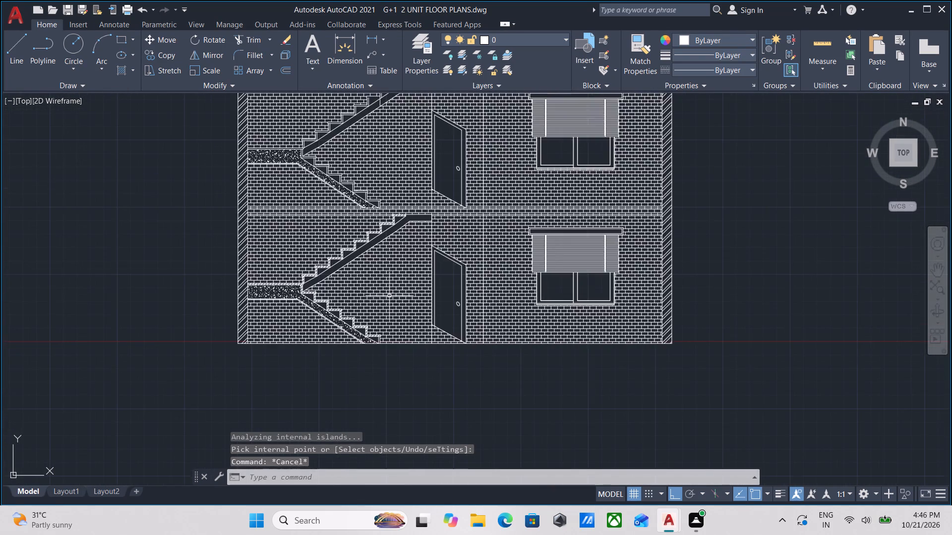
scroll(389, 295, "down", 1)
middle_click_drag(389, 295, 434, 298)
scroll(426, 299, "up", 1)
middle_click_drag(426, 299, 406, 330)
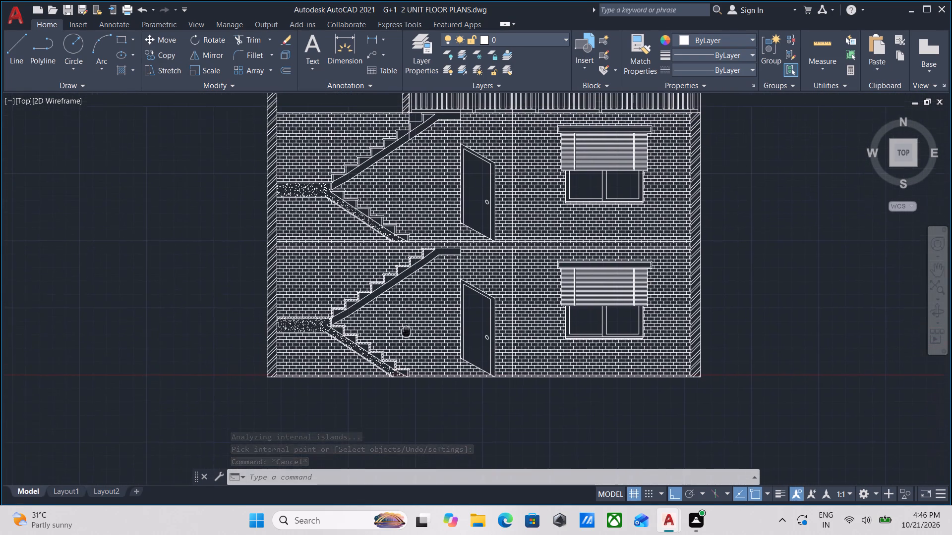
scroll(639, 273, "up", 2)
scroll(568, 188, "up", 1)
scroll(501, 241, "down", 3)
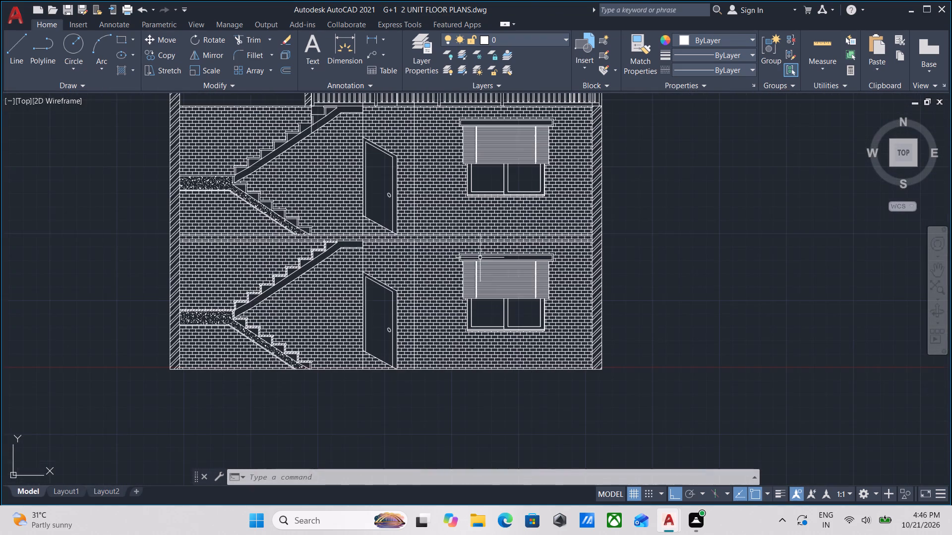
middle_click_drag(466, 256, 484, 286)
key("ctrl+z")
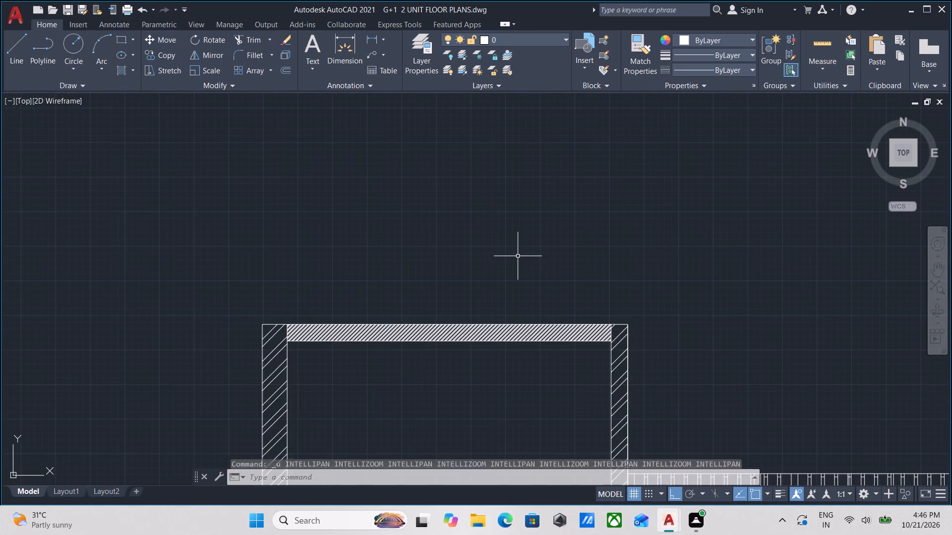
scroll(518, 256, "down", 3)
middle_click_drag(513, 284, 466, 175)
scroll(538, 240, "up", 3)
key("Escape")
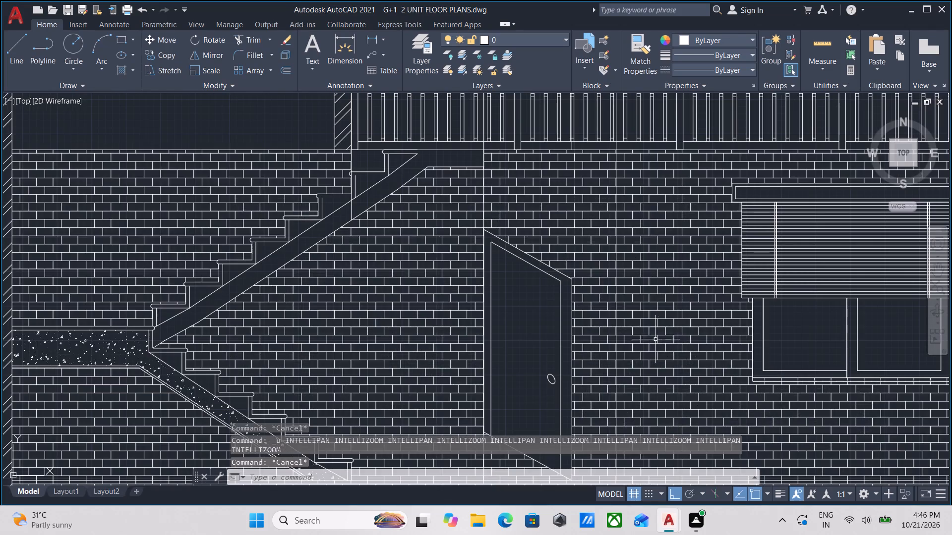
Erase the brick hatch covering the background walls of Section AA.
left_click(659, 338)
left_click(629, 293)
right_click(629, 293)
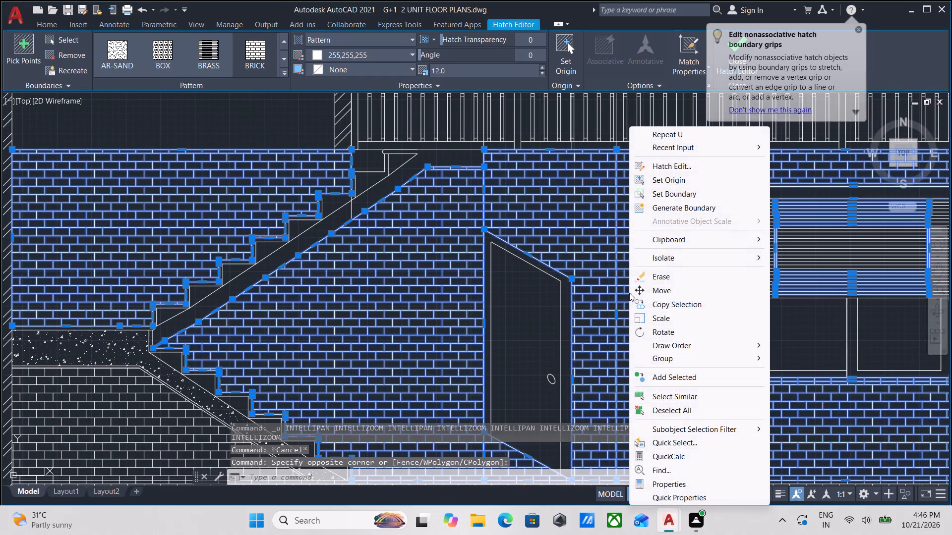
left_click(676, 277)
Add the single-line text title "FRONT ELEVATION" below the front elevation, about 1'-1" high and at 0° rotation.
scroll(676, 277, "down", 2)
middle_click_drag(676, 278, 643, 255)
scroll(651, 260, "down", 1)
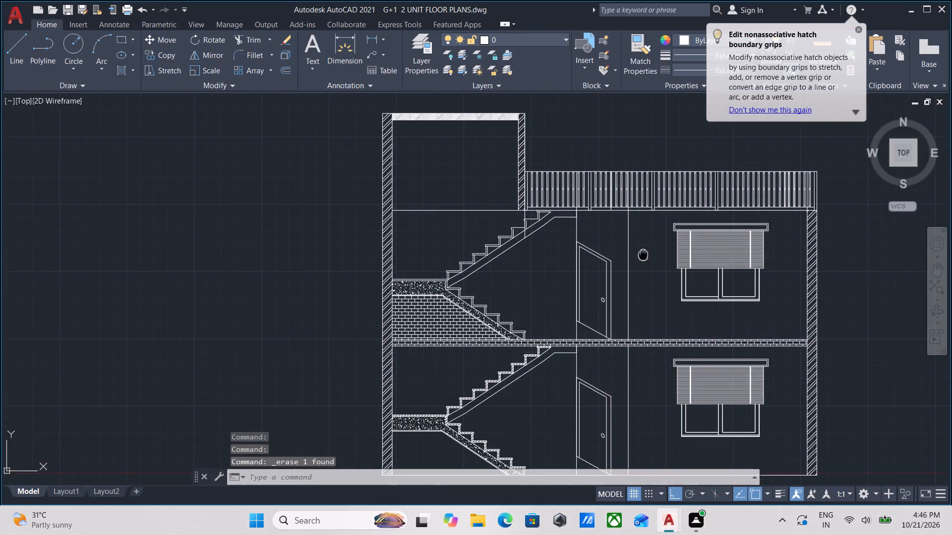
middle_click_drag(643, 255, 604, 276)
scroll(595, 247, "down", 2)
middle_click_drag(595, 247, 592, 218)
scroll(592, 218, "up", 1)
scroll(464, 286, "down", 1)
middle_click_drag(464, 286, 653, 276)
middle_click_drag(631, 276, 593, 318)
scroll(631, 276, "down", 1)
middle_click_drag(332, 276, 539, 213)
middle_click_drag(342, 244, 478, 279)
scroll(353, 378, "up", 2)
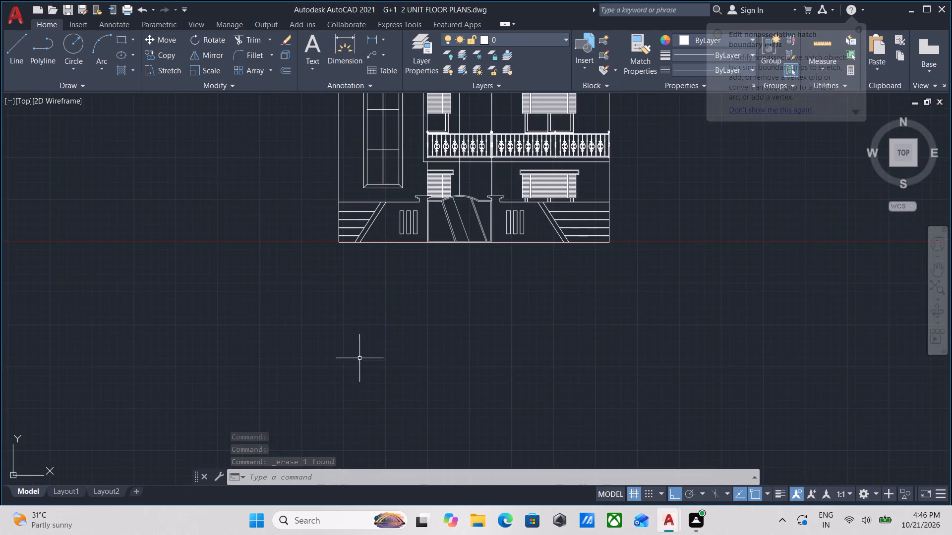
middle_click_drag(407, 340, 403, 437)
scroll(405, 374, "down", 1)
scroll(406, 374, "up", 1)
type("DT")
key("Return")
scroll(384, 414, "up", 1)
left_click(411, 370)
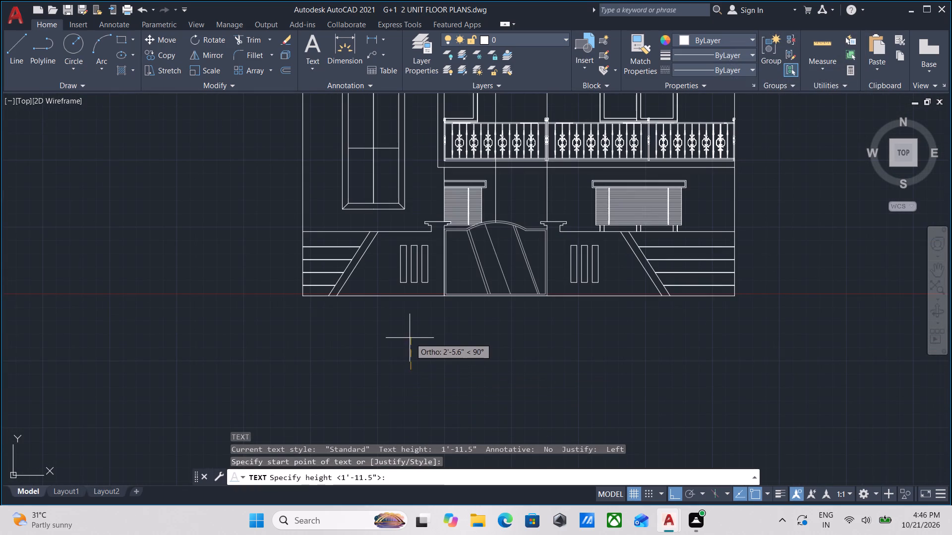
scroll(402, 351, "up", 2)
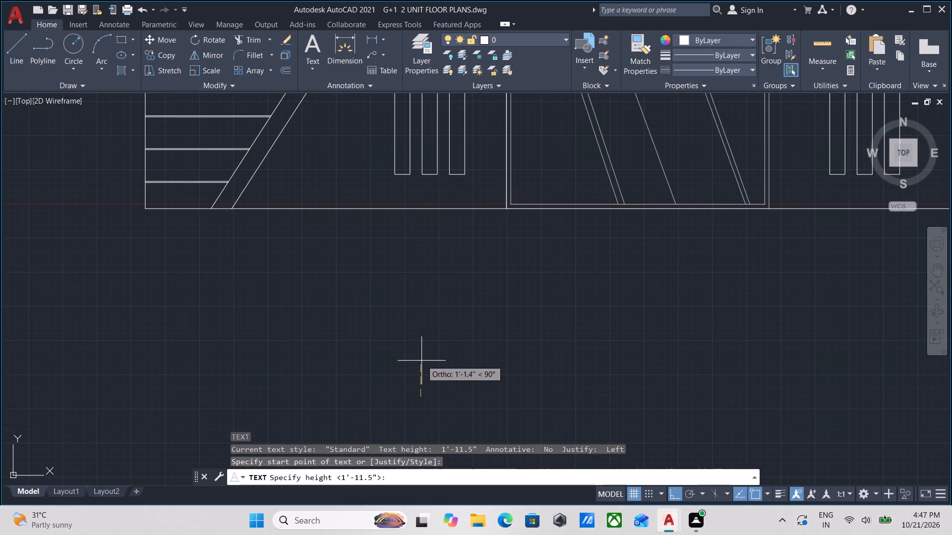
left_click(421, 361)
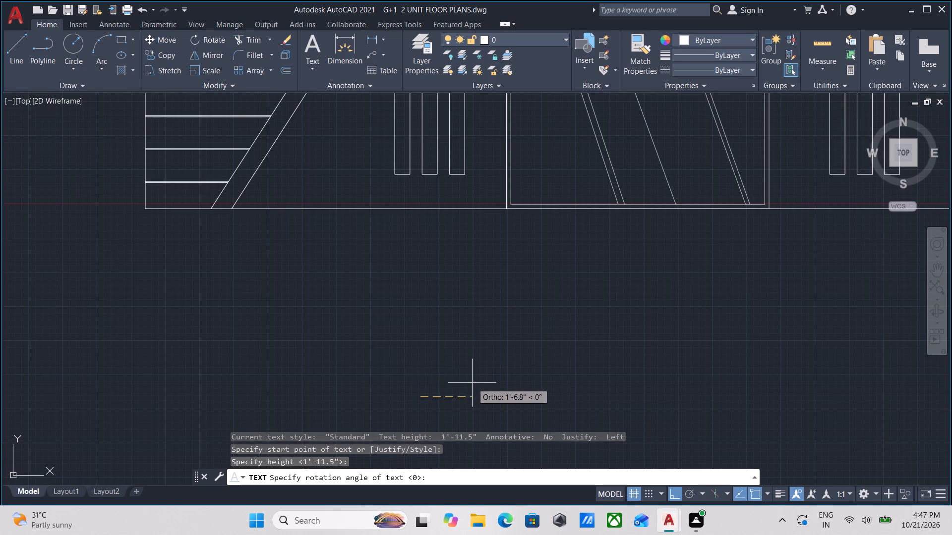
left_click(472, 383)
scroll(472, 383, "down", 2)
middle_click_drag(472, 383, 456, 411)
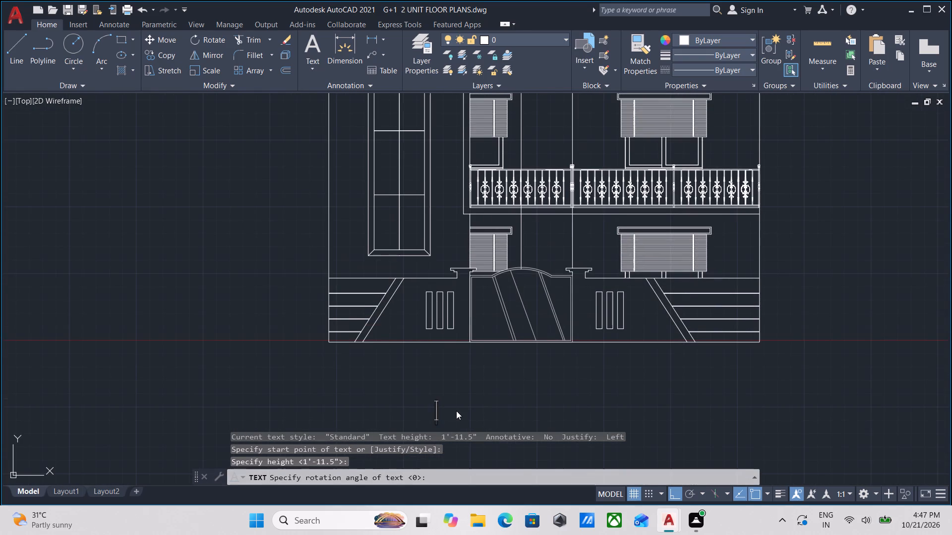
type("FRONT")
key("space")
type("ELE")
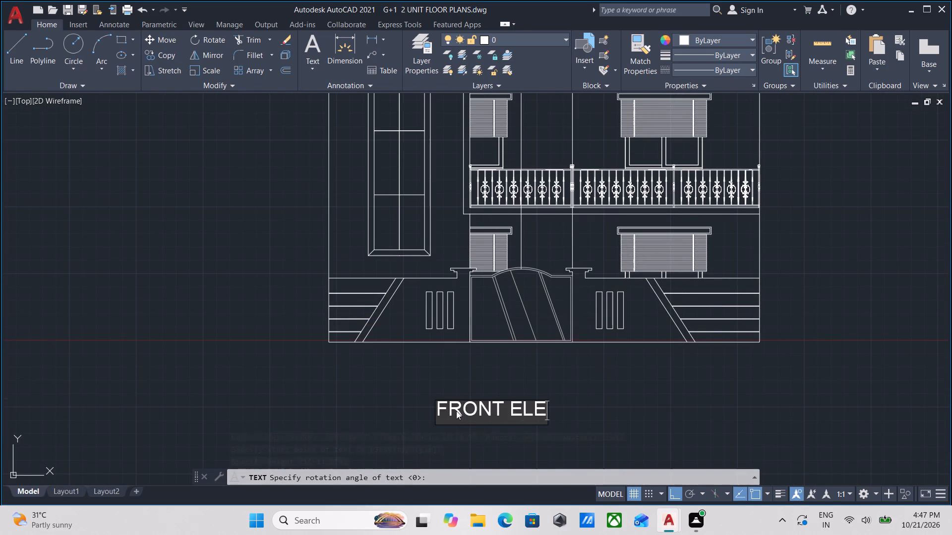
type("VAY")
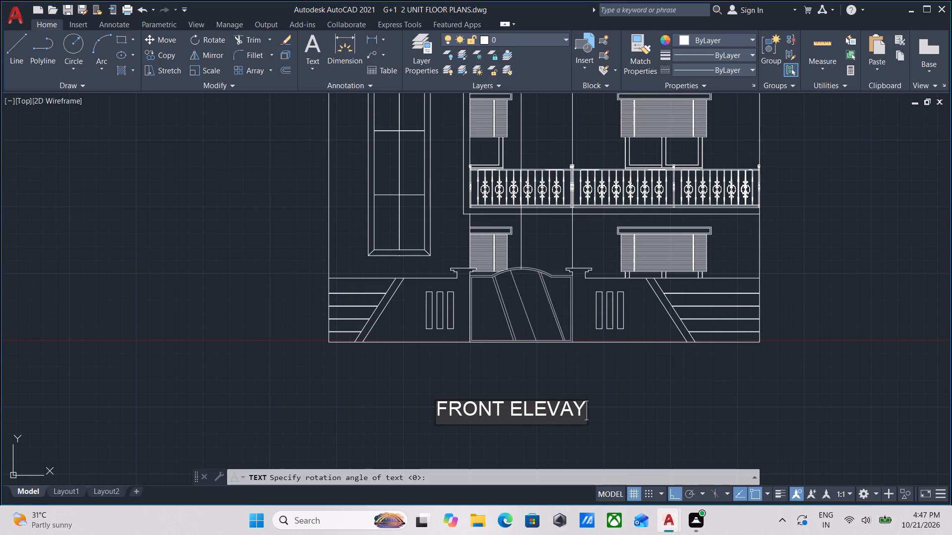
key("BackSpace")
type("TION")
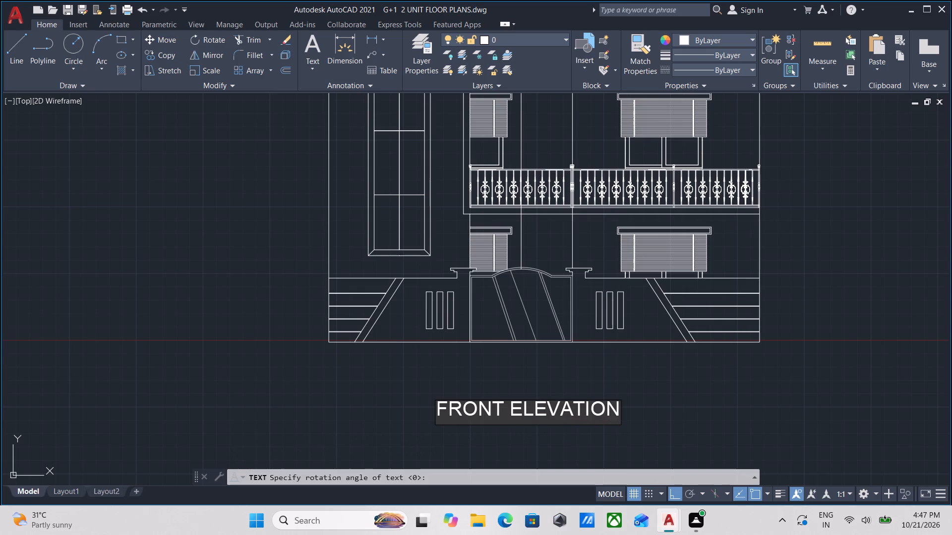
key("Return")
key("Return")
Copy the FRONT ELEVATION title horizontally about 189'-9" to sit below the Section AA drawing.
scroll(478, 408, "up", 2)
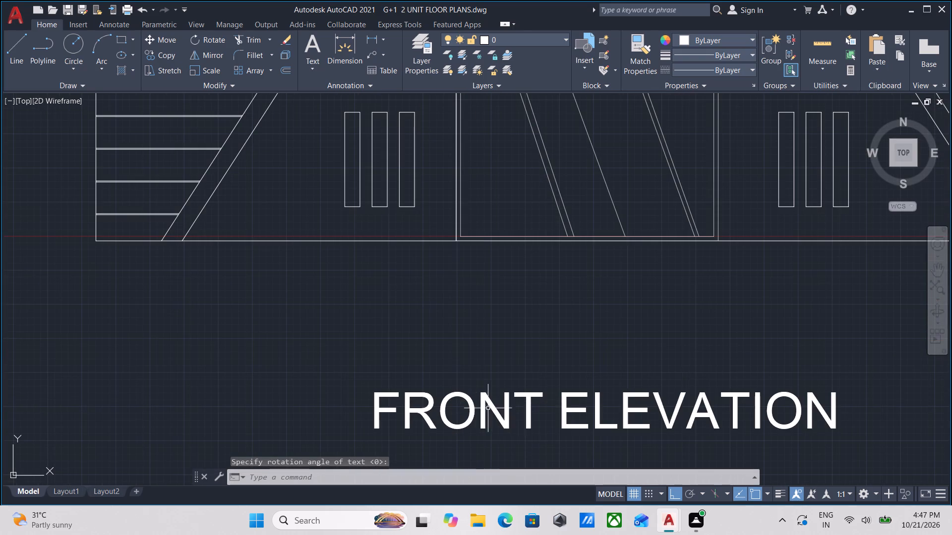
left_click(533, 449)
left_click(451, 362)
scroll(451, 362, "down", 2)
middle_click_drag(451, 362, 476, 334)
type("CO")
key("Return")
left_click(447, 360)
scroll(601, 359, "down", 1)
middle_click_drag(584, 361, 536, 363)
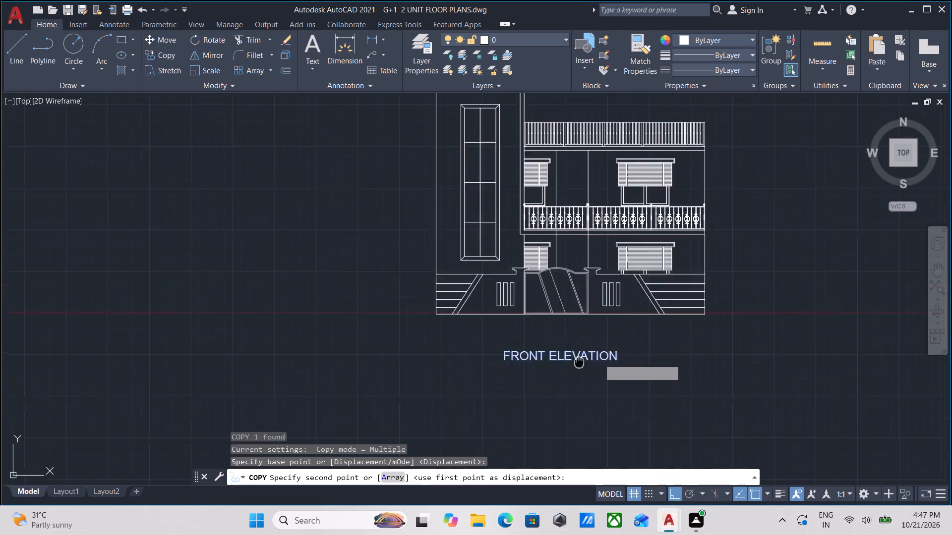
middle_click_drag(536, 363, 322, 379)
scroll(480, 371, "down", 1)
middle_click_drag(479, 371, 285, 388)
middle_click(550, 354)
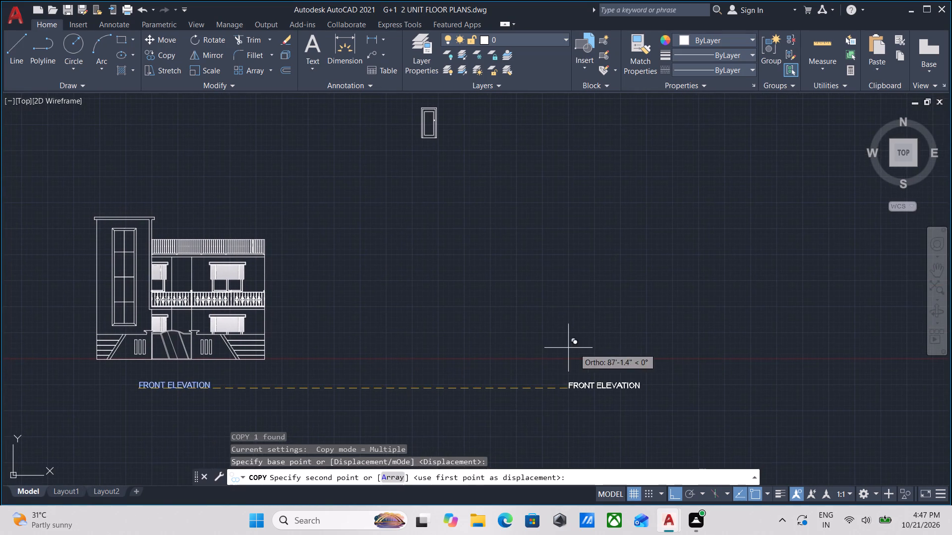
scroll(605, 351, "down", 2)
middle_click_drag(589, 355, 476, 363)
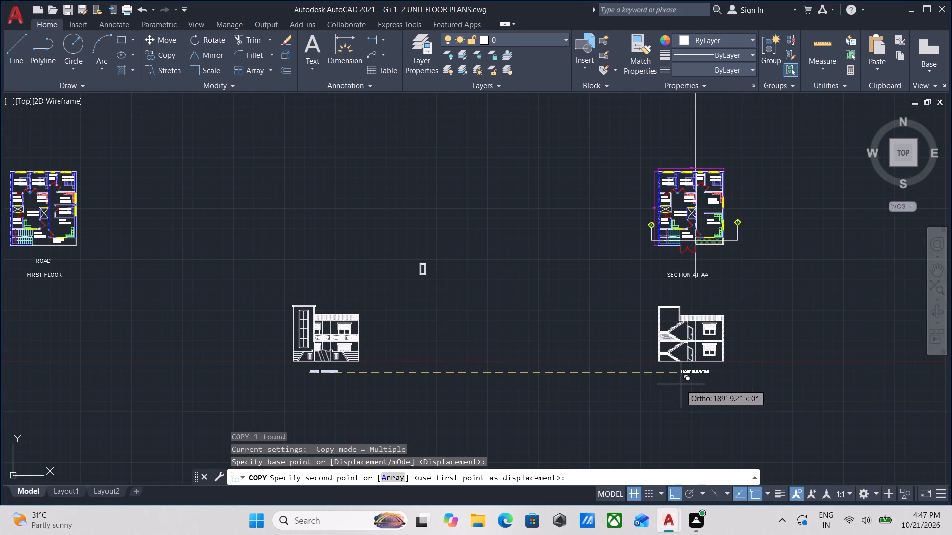
left_click(681, 384)
key("Escape")
Replace the word FRONT with "SECTION AT AA" in the copied title below the section.
scroll(692, 380, "up", 2)
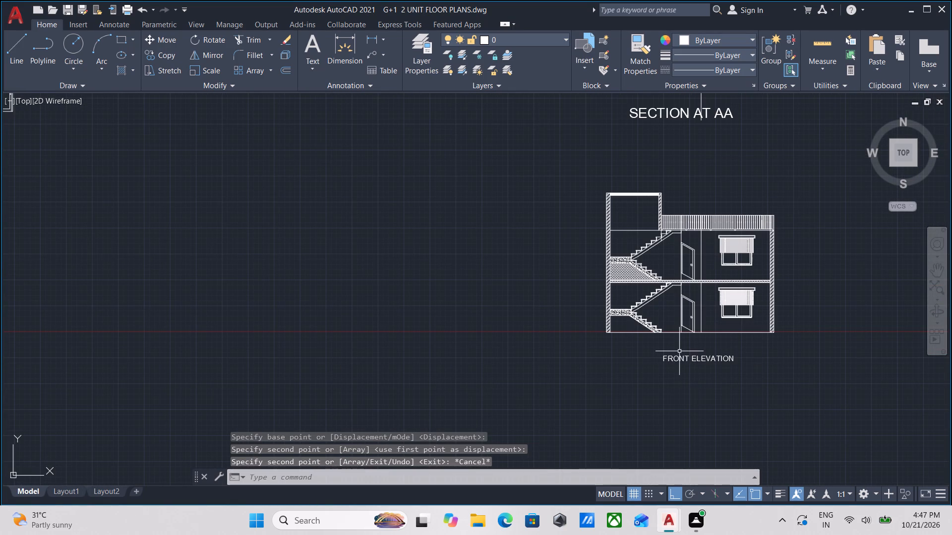
double_click(679, 360)
scroll(679, 360, "up", 3)
left_click(709, 362)
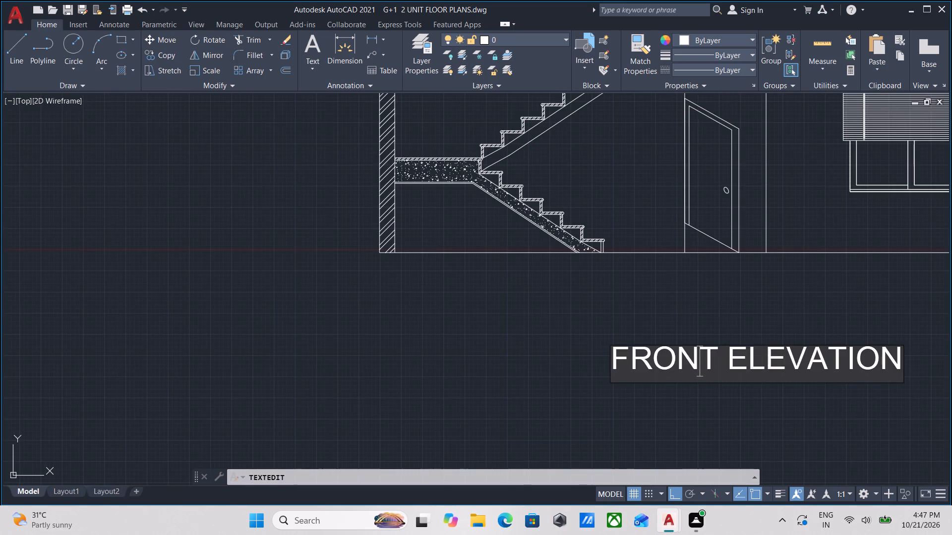
left_click(719, 361)
key("BackSpace")
key("BackSpace")
key("BackSpace")
key("BackSpace")
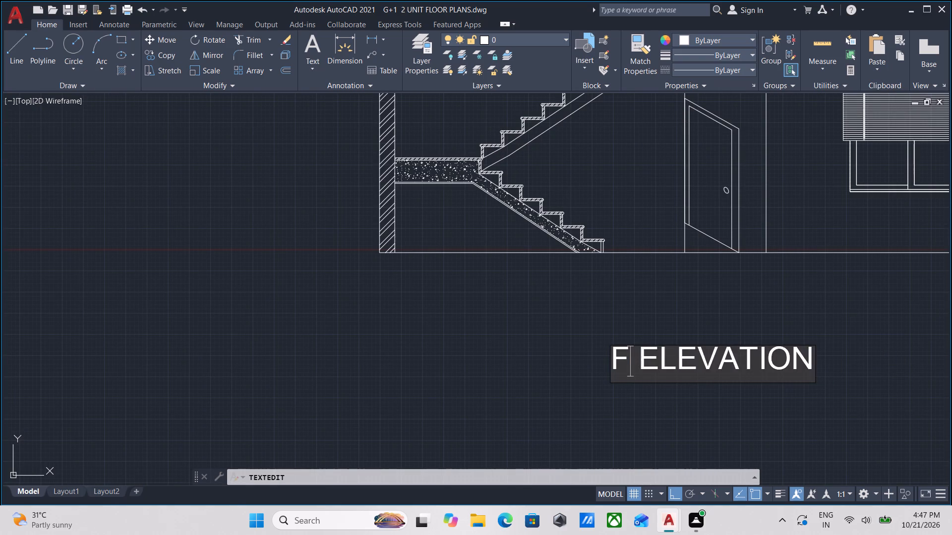
key("BackSpace")
type("SECTION AT")
key("space")
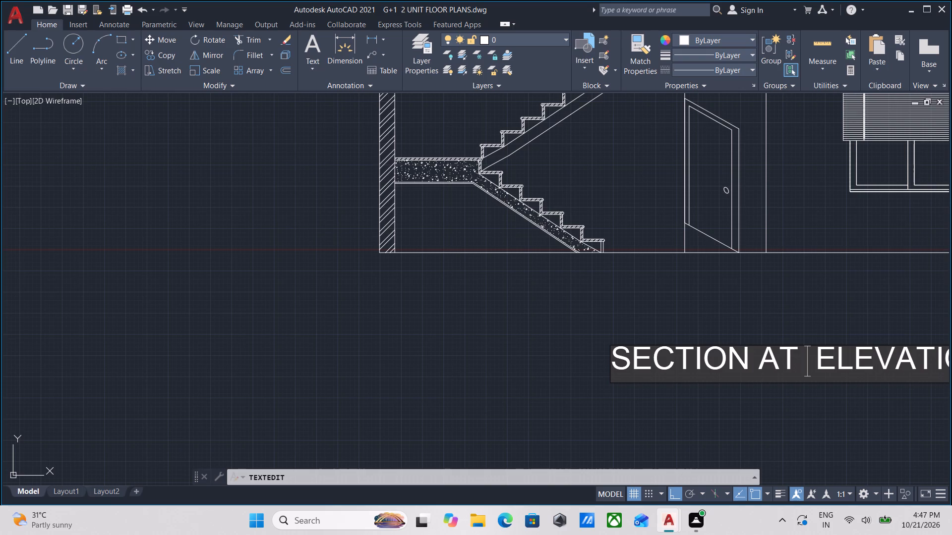
type("AA")
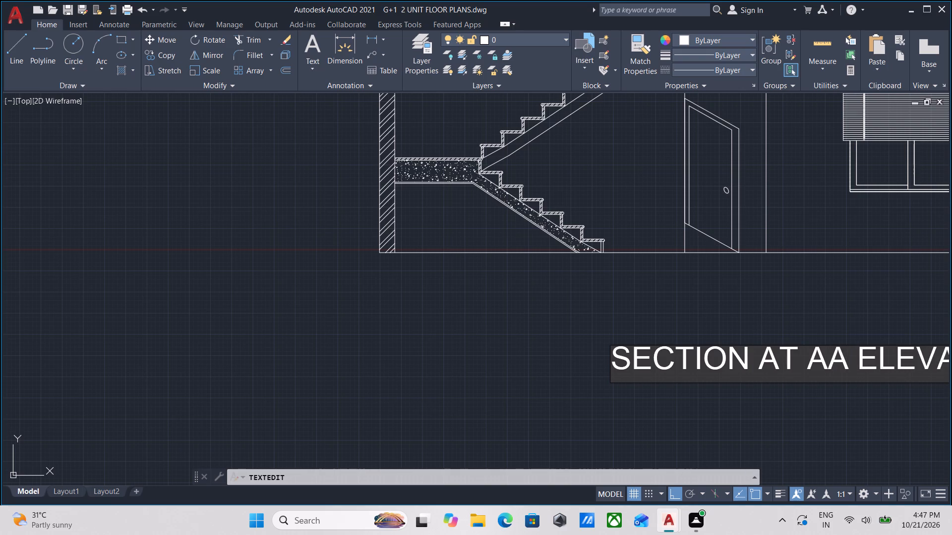
scroll(792, 319, "down", 2)
middle_click_drag(782, 322, 659, 363)
left_click(765, 374)
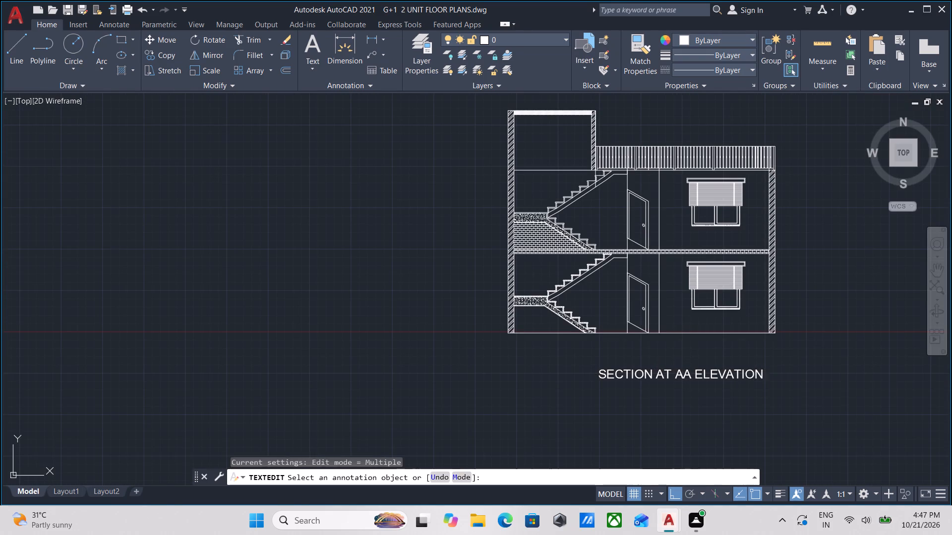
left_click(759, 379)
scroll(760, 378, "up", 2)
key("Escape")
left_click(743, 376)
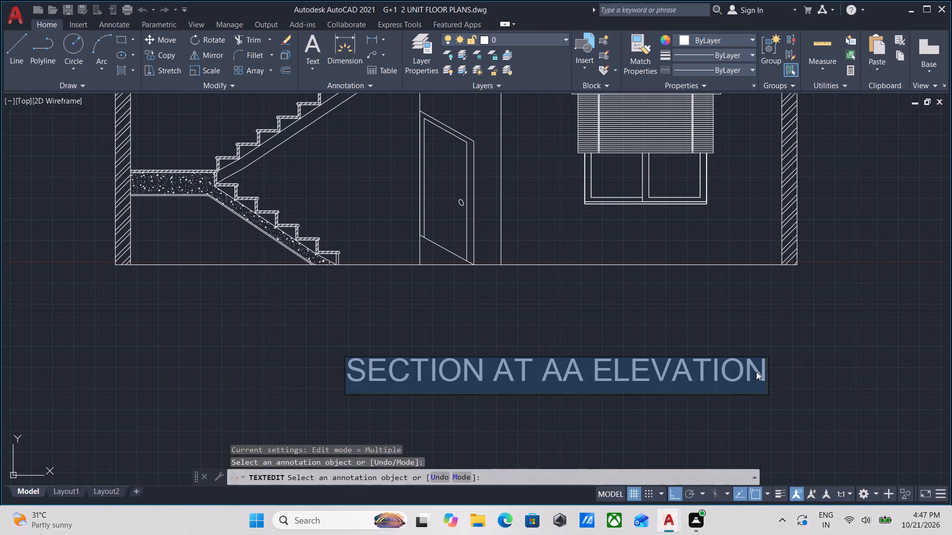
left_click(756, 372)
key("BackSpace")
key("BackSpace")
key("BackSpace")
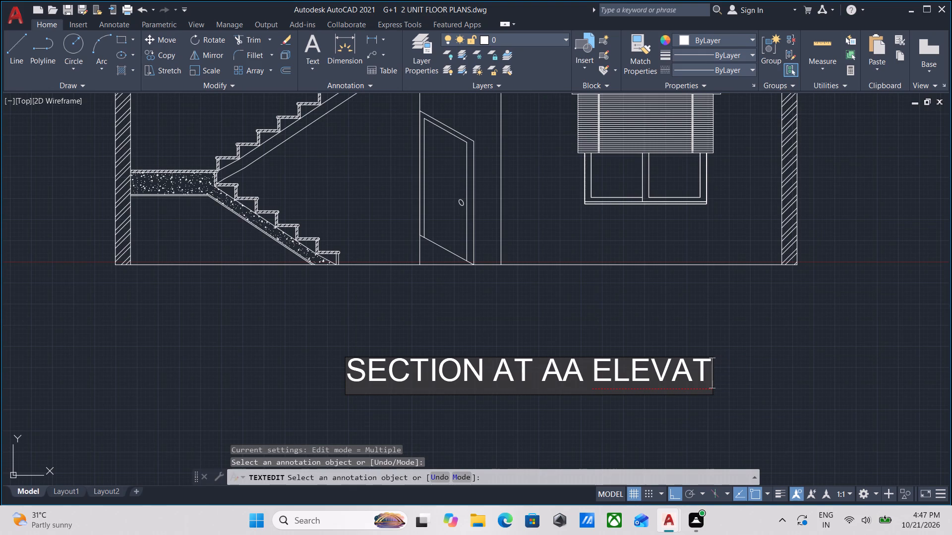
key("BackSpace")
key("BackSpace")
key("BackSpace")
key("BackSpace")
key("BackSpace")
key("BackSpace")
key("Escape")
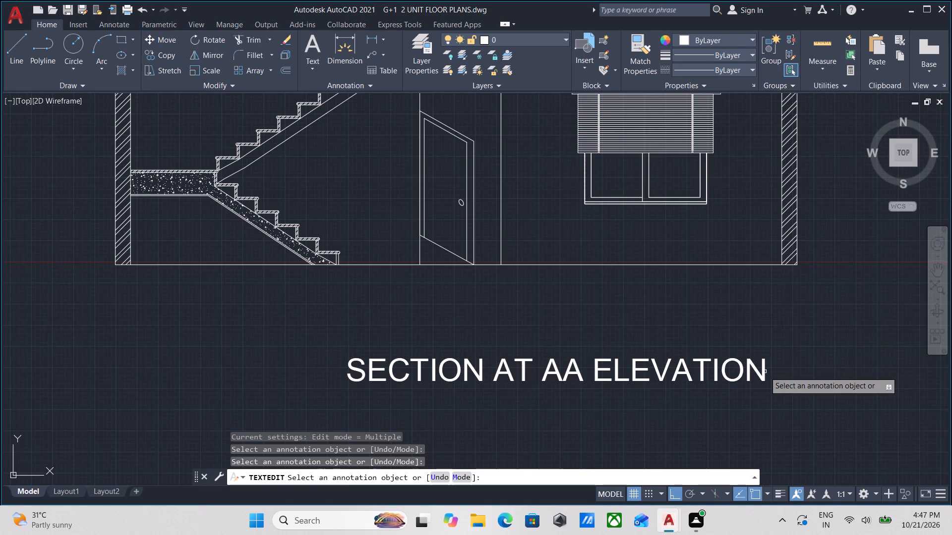
Delete the word ELEVATION from the section's title so it reads "SECTION AT AA".
left_click(711, 375)
left_click(698, 374)
double_click(683, 374)
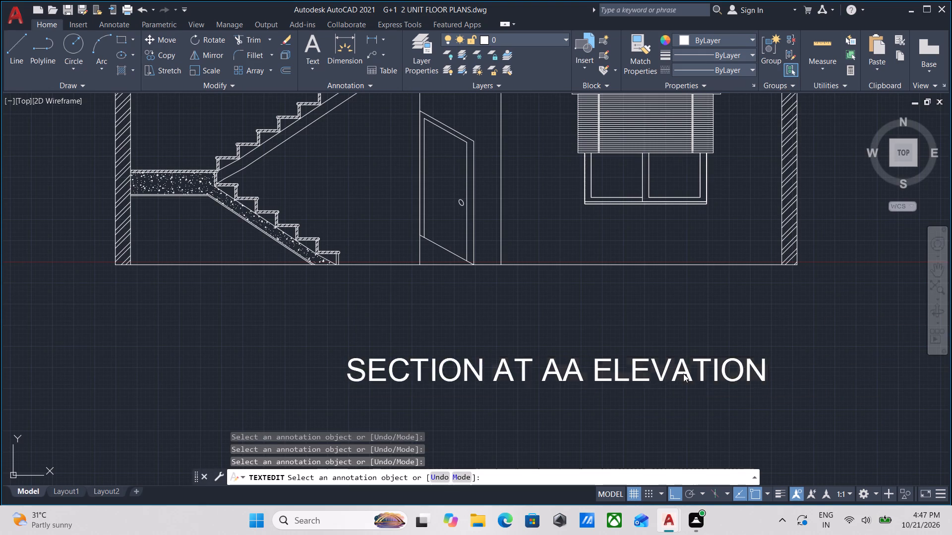
left_click(683, 374)
left_click(768, 372)
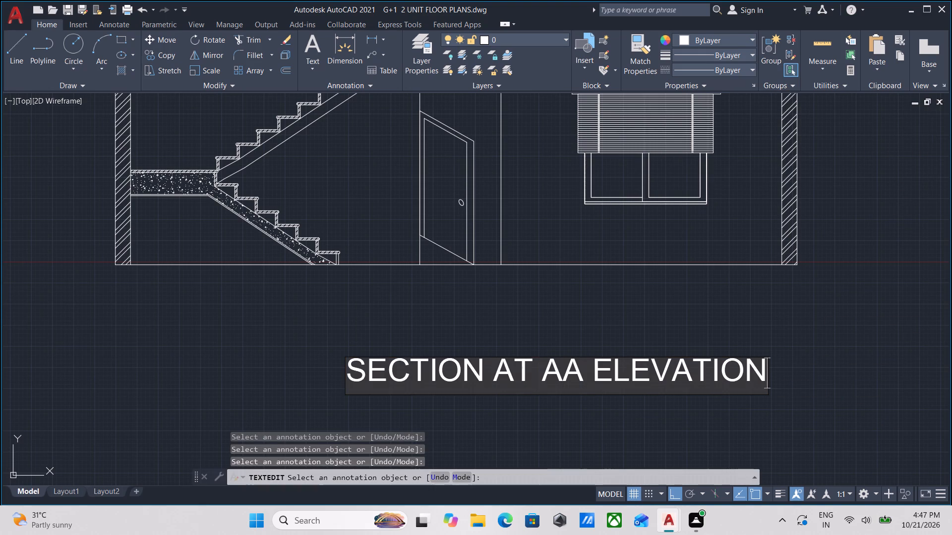
key("BackSpace")
key("BackSpace")
key("BackSpace")
key("BackSpace")
key("BackSpace")
key("BackSpace")
key("BackSpace")
key("BackSpace")
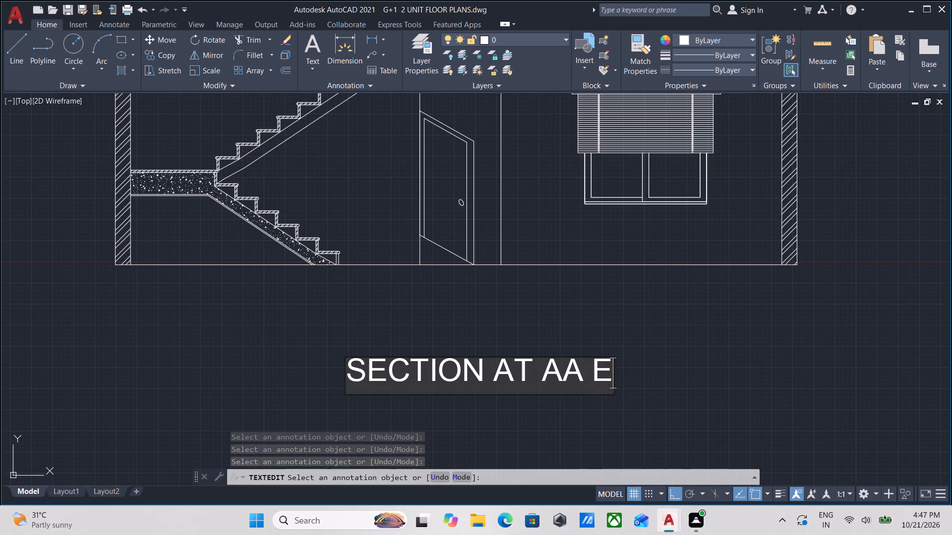
key("BackSpace")
key("Return")
key("Return")
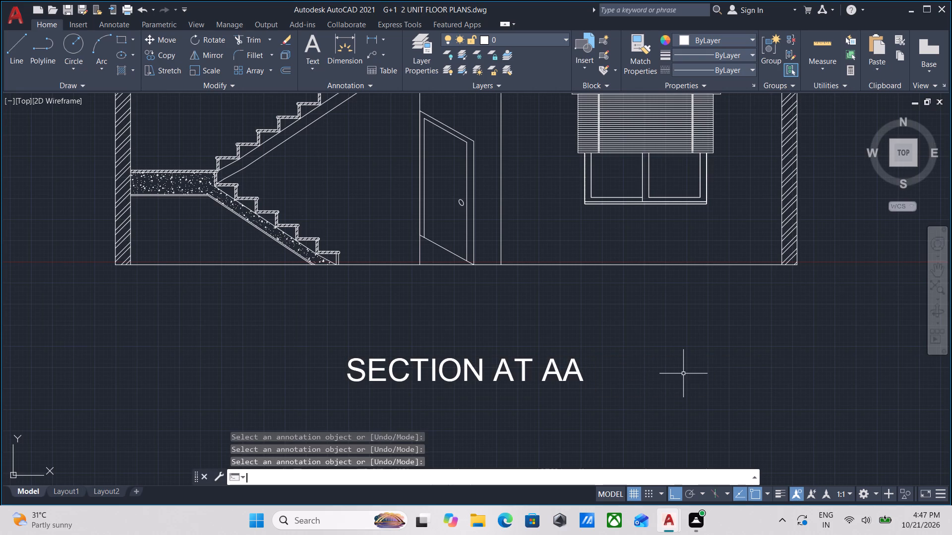
Erase the leftover vertical projection line running down from the section plan through its title.
scroll(535, 406, "down", 3)
middle_click_drag(528, 412, 689, 363)
middle_click_drag(667, 343, 622, 484)
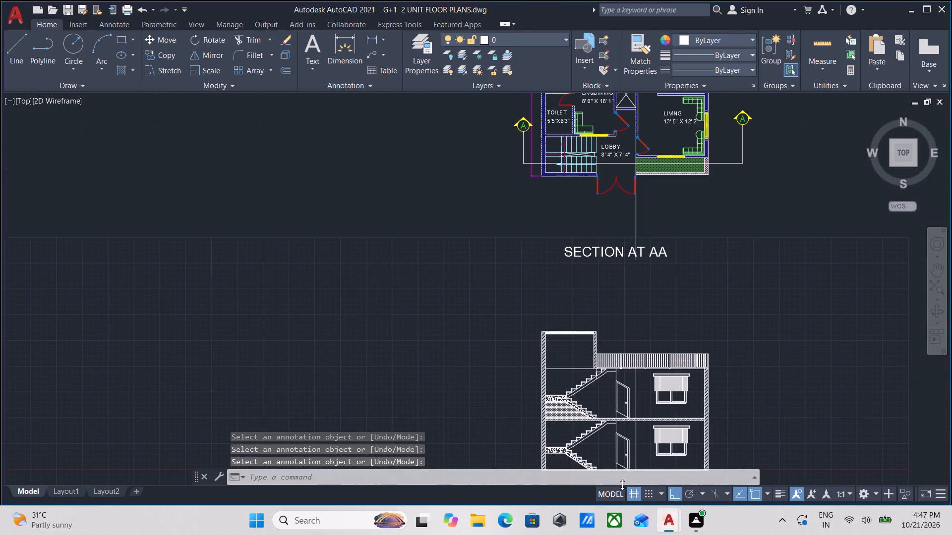
middle_click_drag(622, 484, 619, 487)
scroll(643, 173, "up", 2)
left_click(645, 245)
left_click(568, 279)
right_click(568, 279)
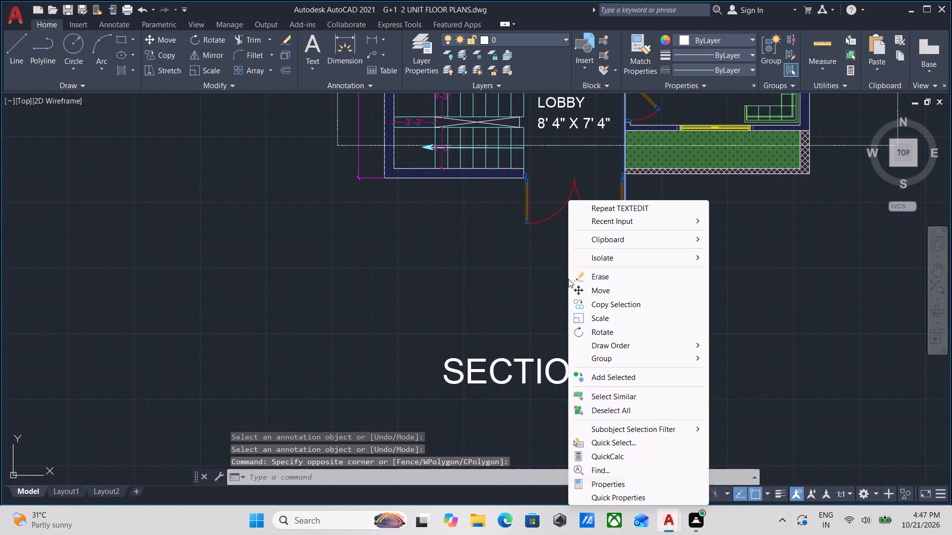
left_click(613, 271)
scroll(613, 271, "down", 4)
key("Escape")
Erase the stray door block standing alone between the front elevation and the section drawings.
middle_click_drag(499, 328, 637, 287)
middle_click_drag(423, 262, 557, 298)
scroll(608, 284, "up", 2)
left_click(664, 303)
left_click(600, 221)
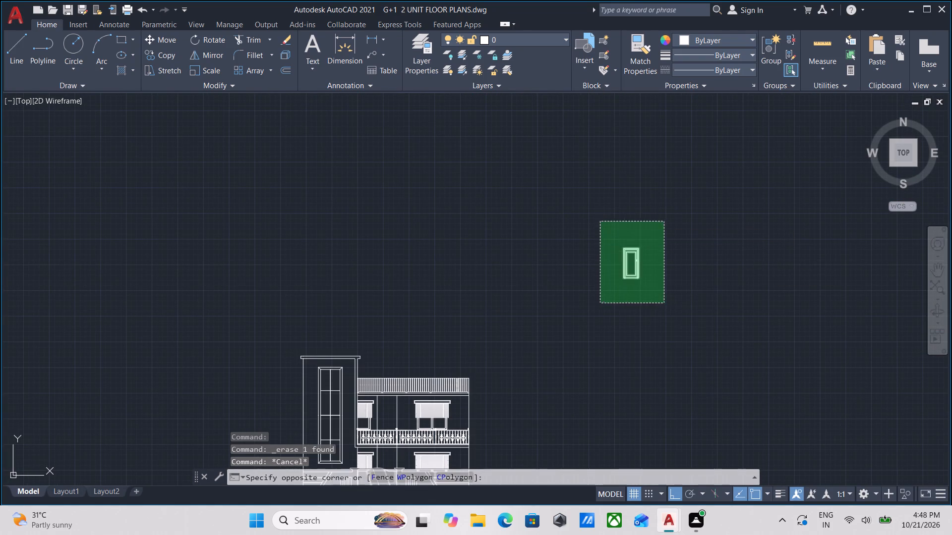
right_click(600, 221)
left_click(656, 280)
Examine the ground floor and first floor plans with their room labels and titles.
scroll(655, 280, "down", 2)
middle_click_drag(655, 280, 761, 279)
middle_click_drag(468, 268, 500, 270)
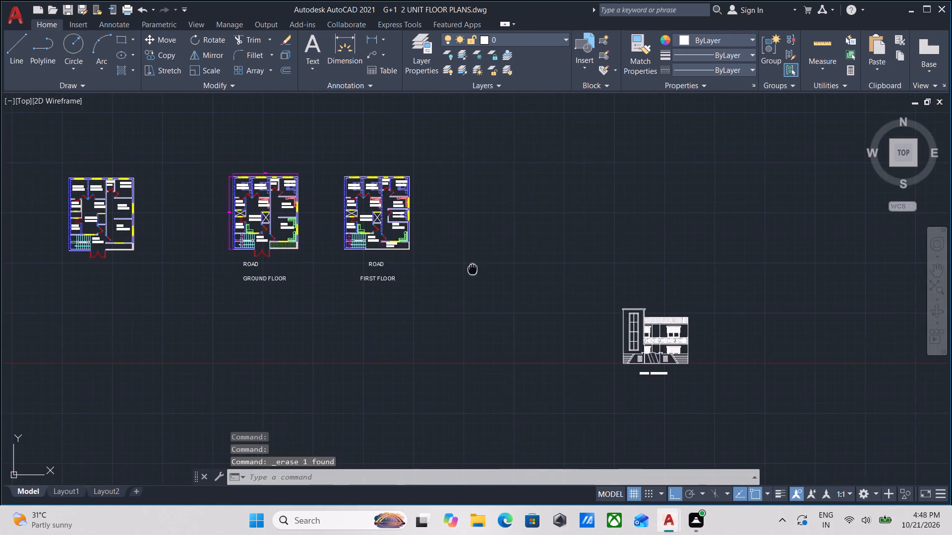
middle_click_drag(500, 270, 663, 285)
middle_click_drag(450, 289, 606, 343)
middle_click_drag(531, 349, 407, 350)
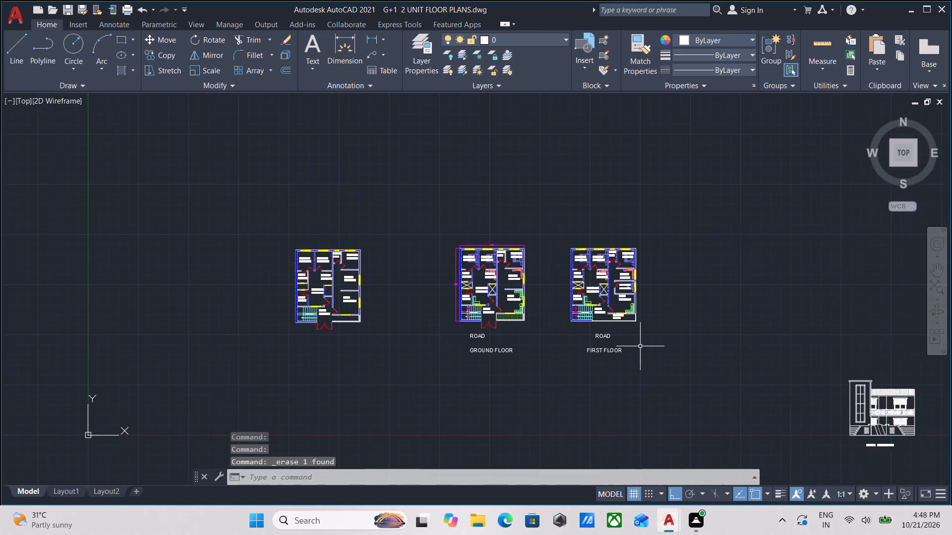
scroll(646, 345, "up", 2)
middle_click_drag(646, 345, 705, 381)
middle_click_drag(773, 344, 810, 348)
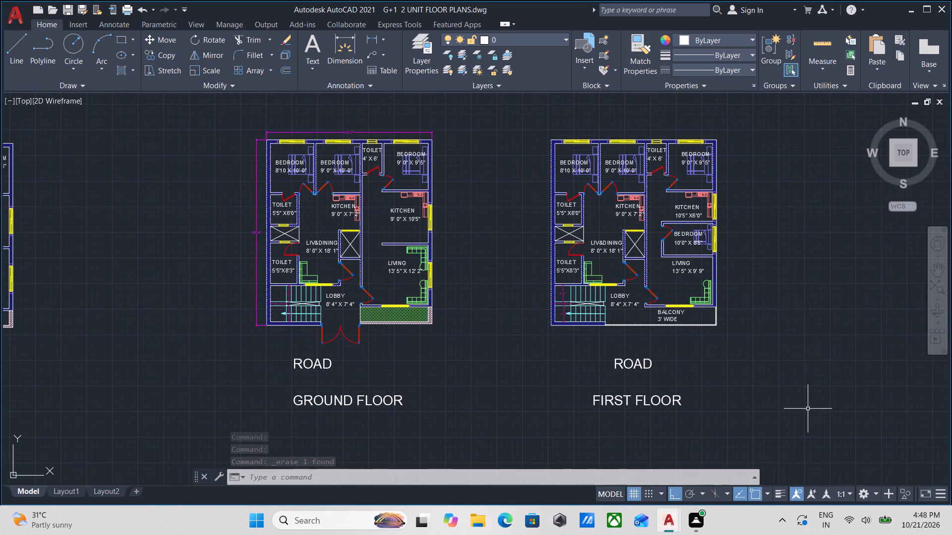
scroll(710, 528, "up", 1)
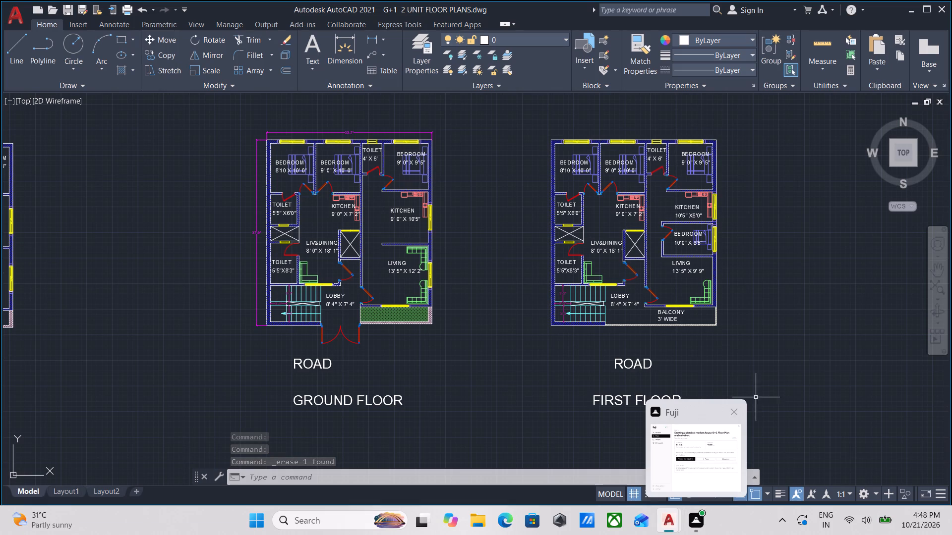
scroll(698, 383, "up", 1)
middle_click_drag(694, 381, 773, 405)
middle_click_drag(787, 396, 810, 414)
scroll(799, 406, "down", 1)
scroll(810, 414, "up", 1)
middle_click_drag(810, 414, 816, 343)
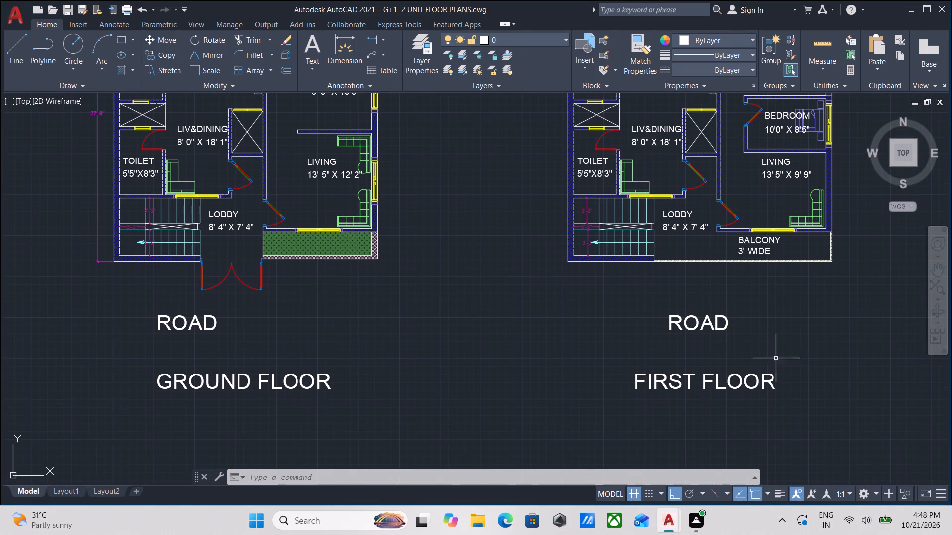
Move the first floor plan's ROAD label straight up to sit just beneath the balcony edge.
left_click(715, 356)
left_click(681, 316)
left_click(667, 329)
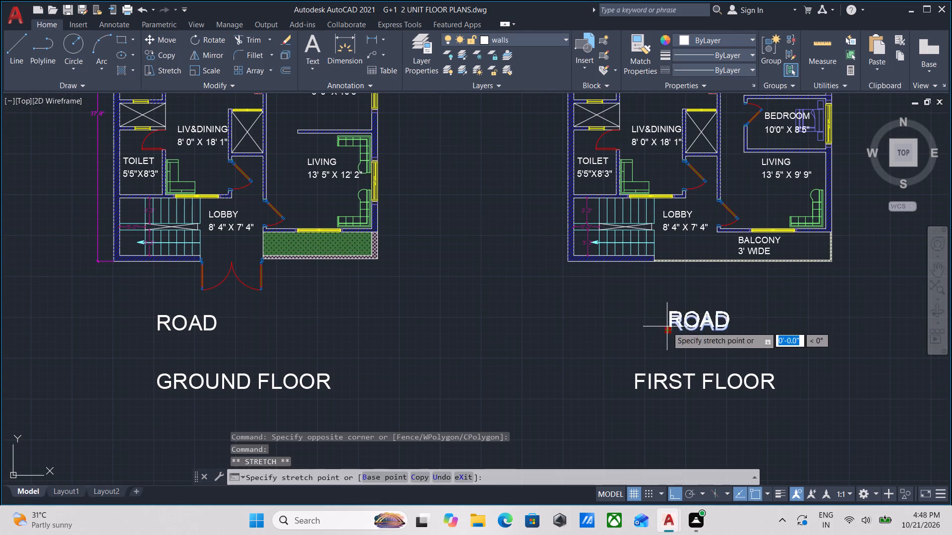
left_click(665, 285)
key("Escape")
Move the FIRST FLOOR title straight up so it sits just below its ROAD label.
left_click_drag(759, 424, 758, 420)
left_click(695, 356)
left_click(633, 389)
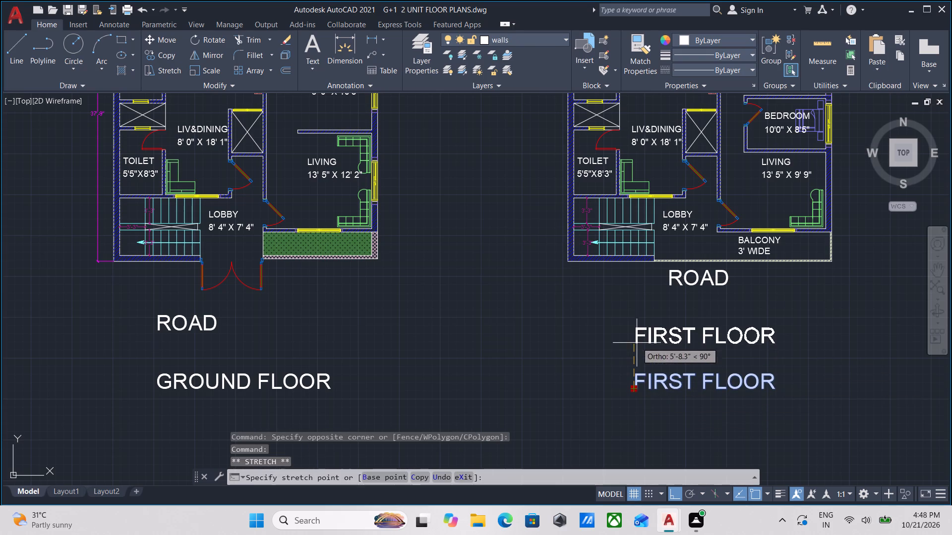
left_click(639, 315)
Turn Ortho off and move the GROUND FLOOR title up and slightly left, directly under its ROAD label.
middle_click_drag(443, 359, 640, 385)
middle_click_drag(506, 419, 537, 401)
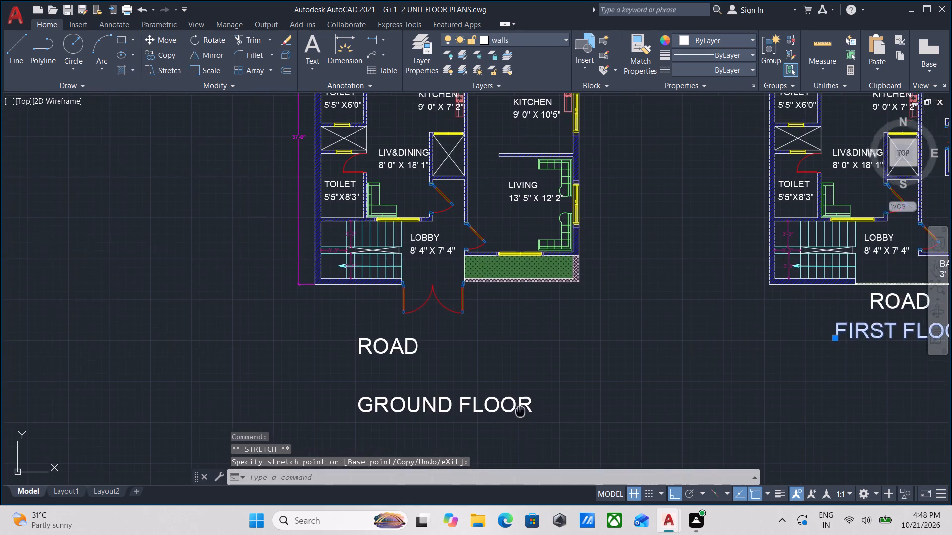
middle_click_drag(537, 401, 572, 386)
left_click(572, 391)
left_click(526, 361)
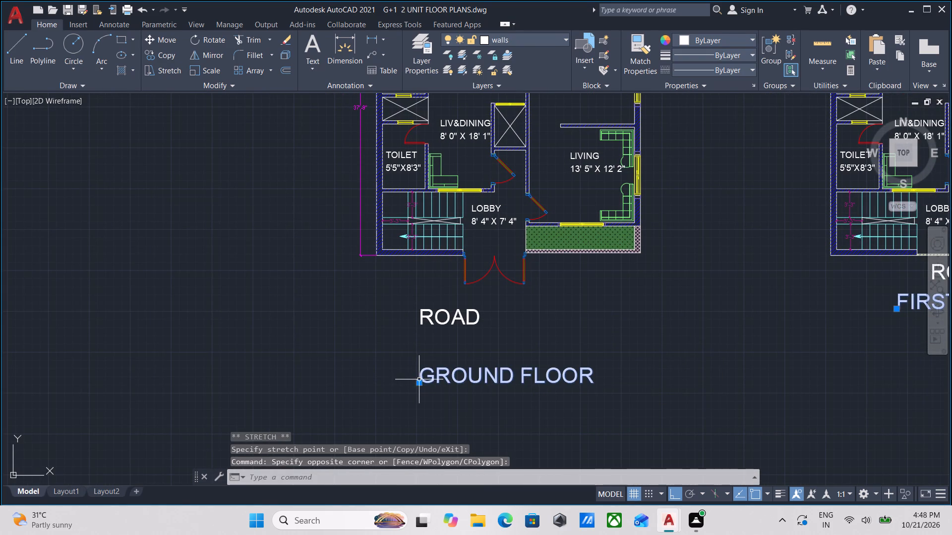
left_click(418, 384)
key("F8")
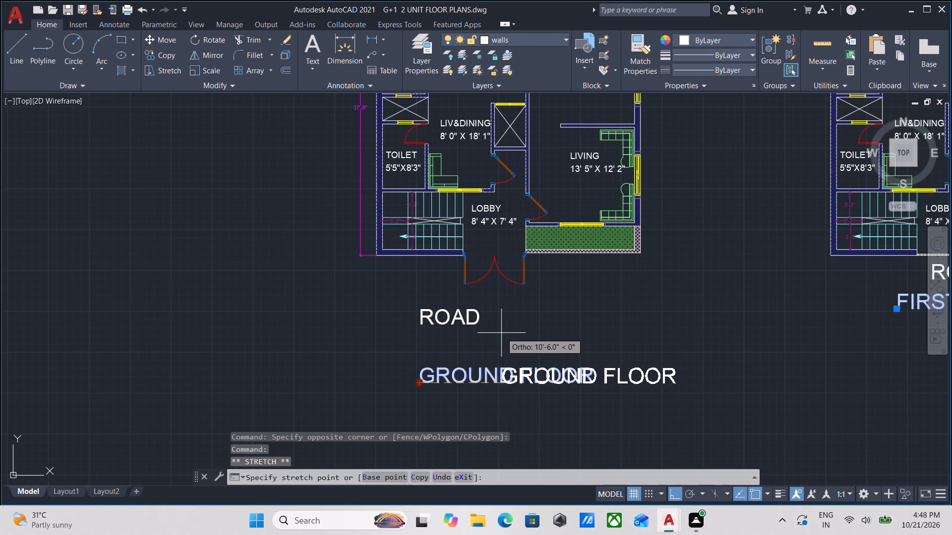
left_click(404, 342)
scroll(478, 316, "up", 2)
key("Escape")
Move the ground floor plan's ROAD label up and right, centring it just below the double entrance door.
left_click(497, 300)
left_click(444, 309)
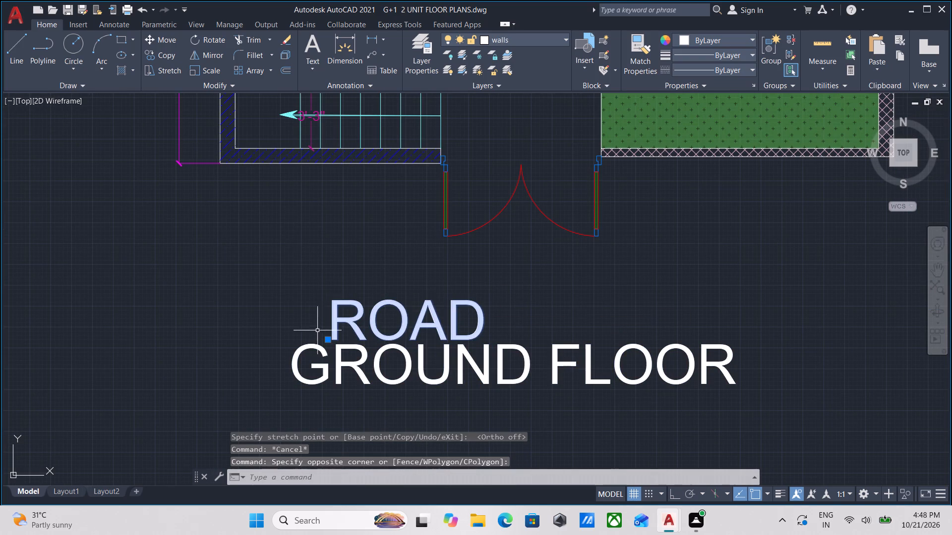
left_click(328, 339)
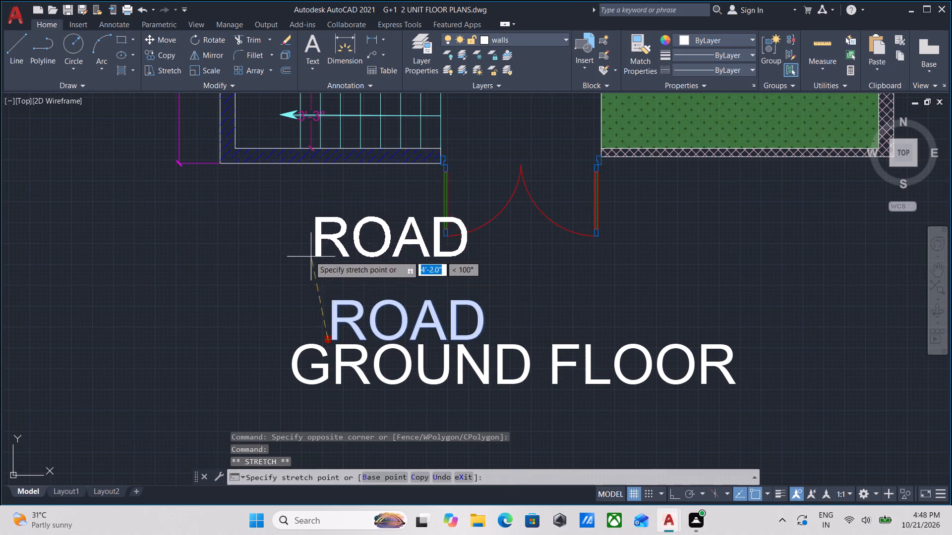
left_click(437, 282)
key("Escape")
Move the GROUND FLOOR title up again to close the gap below the repositioned ROAD label.
left_click(496, 445)
left_click(442, 362)
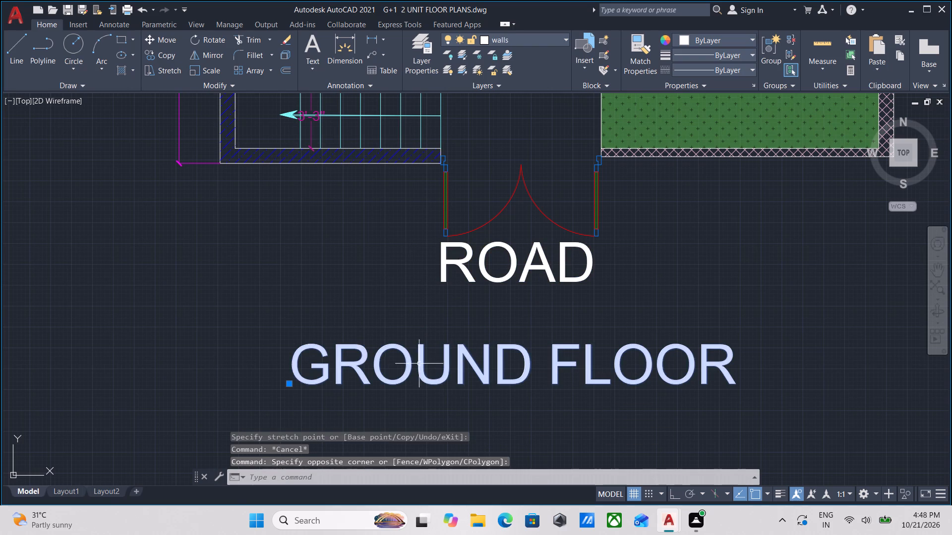
left_click(289, 385)
left_click(291, 329)
scroll(362, 368, "down", 3)
key("Escape")
middle_click_drag(440, 368, 379, 390)
scroll(483, 389, "up", 1)
middle_click_drag(488, 387, 465, 417)
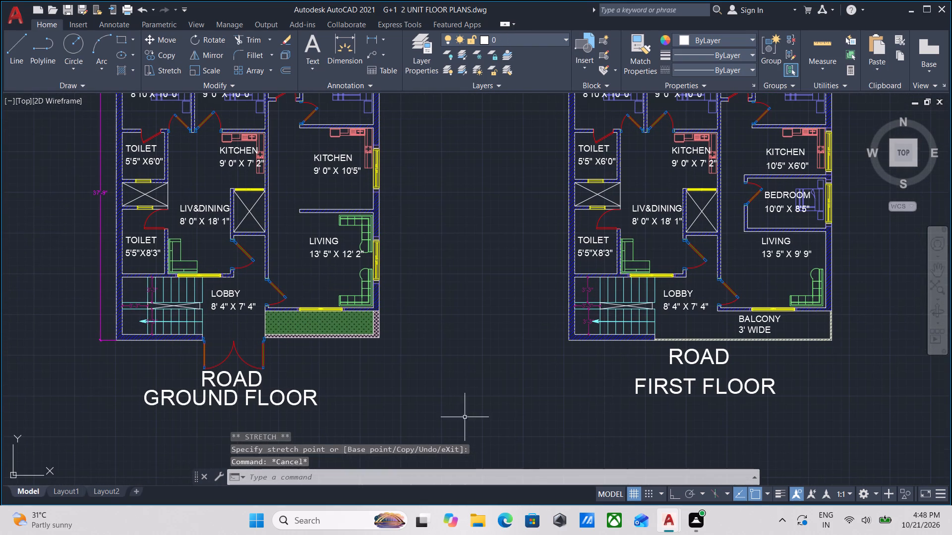
Move the grouped first floor plan horizontally left, closer to the ground floor plan.
left_click(851, 356)
left_click(795, 321)
middle_click_drag(657, 352, 696, 380)
scroll(694, 379, "down", 1)
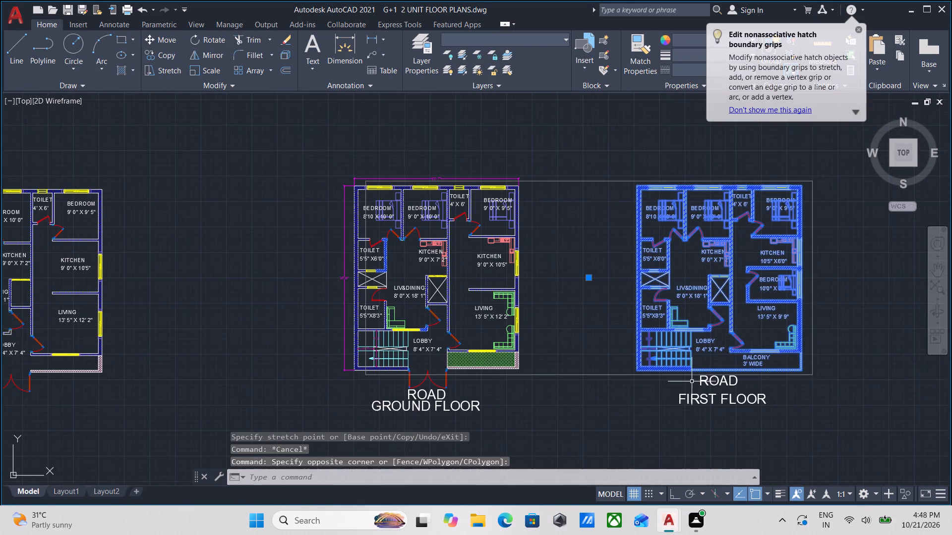
key("m")
key("Return")
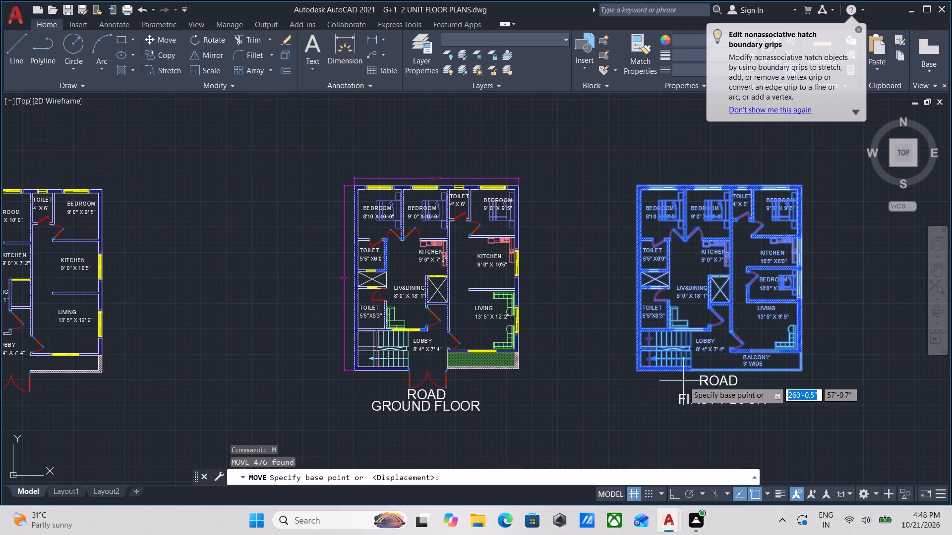
scroll(659, 381, "up", 2)
left_click(605, 356)
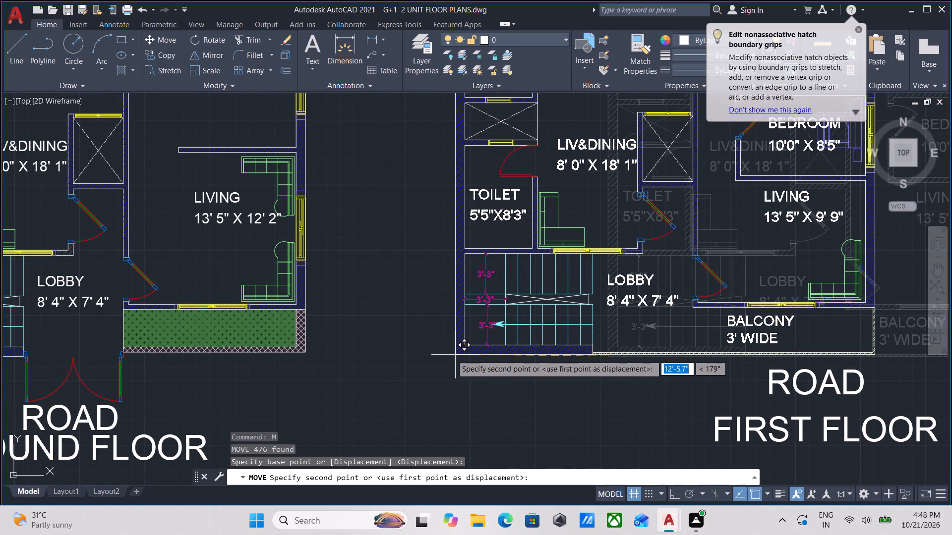
left_click(440, 358)
scroll(440, 358, "down", 1)
middle_click_drag(440, 358, 493, 358)
key("Escape")
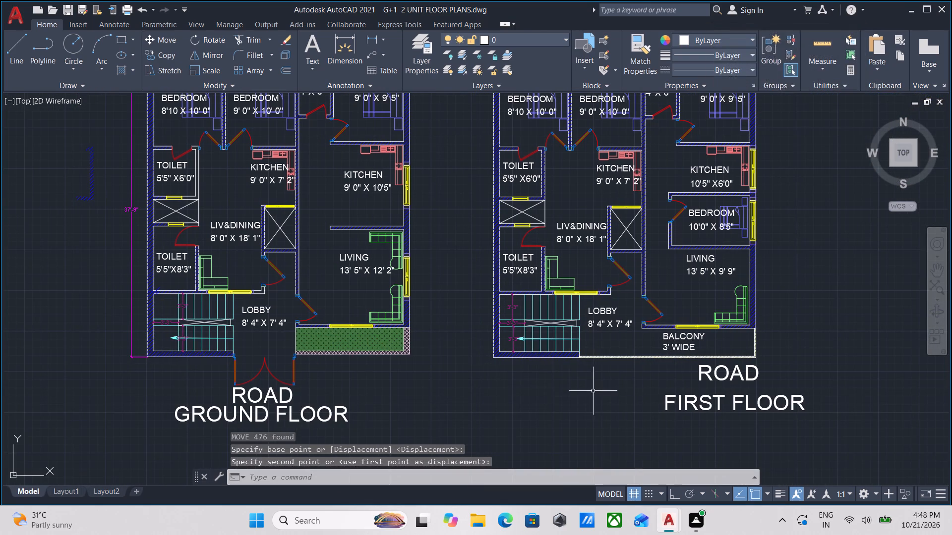
Move the ROAD label and FIRST FLOOR title together to the left, centring them below the relocated first floor plan.
left_click(769, 445)
left_click(725, 370)
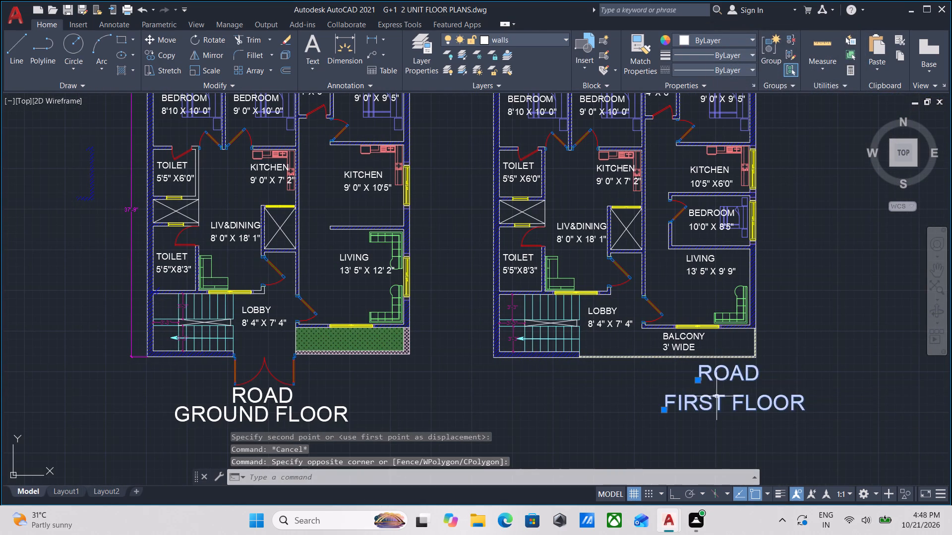
scroll(716, 397, "up", 1)
key("m")
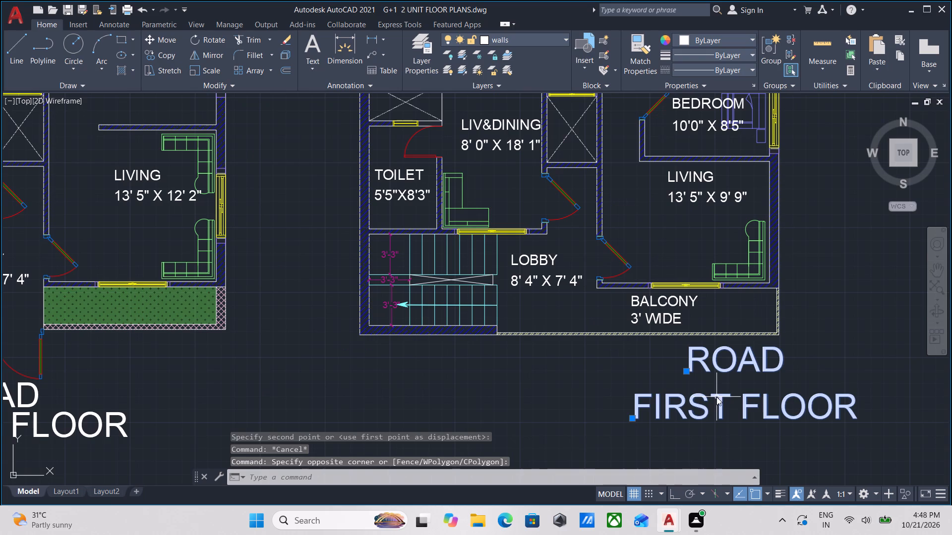
key("Return")
left_click(691, 368)
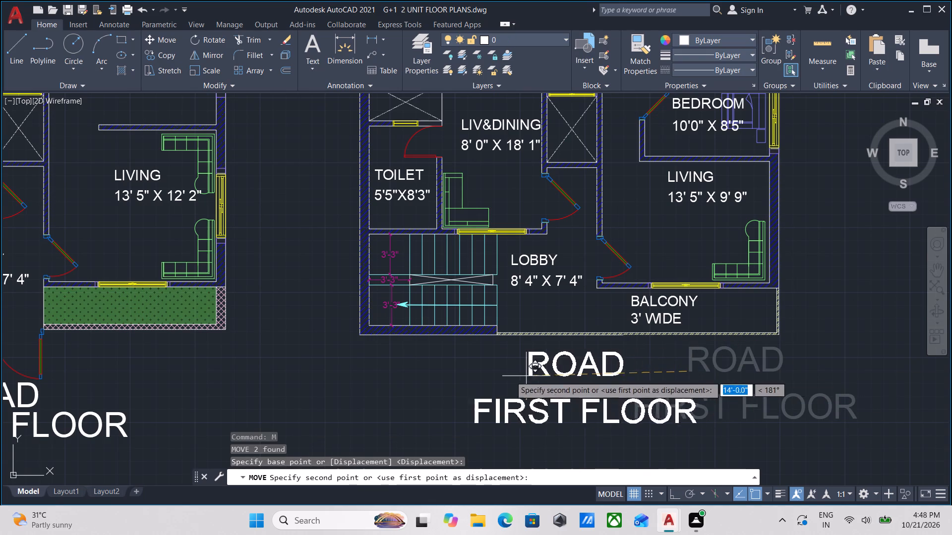
left_click(494, 373)
scroll(497, 373, "down", 2)
key("Escape")
middle_click_drag(488, 377, 491, 376)
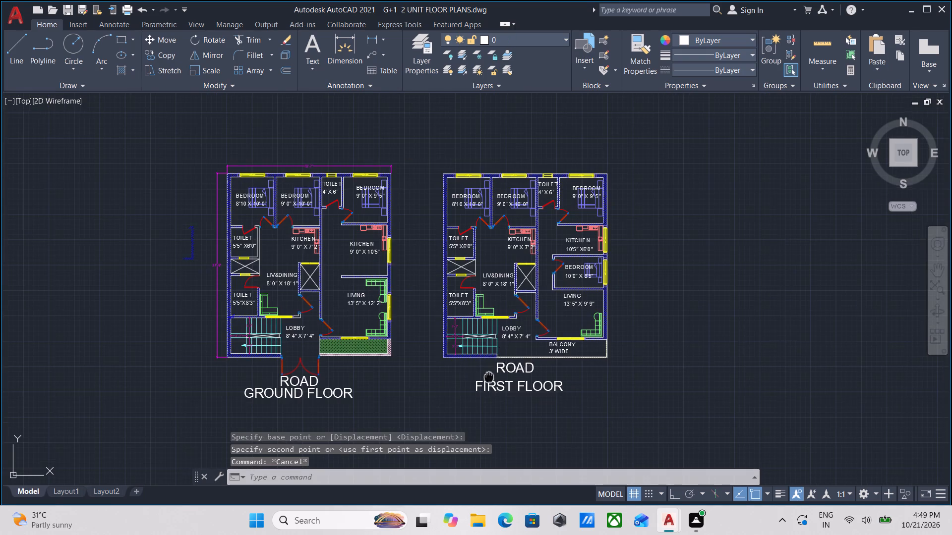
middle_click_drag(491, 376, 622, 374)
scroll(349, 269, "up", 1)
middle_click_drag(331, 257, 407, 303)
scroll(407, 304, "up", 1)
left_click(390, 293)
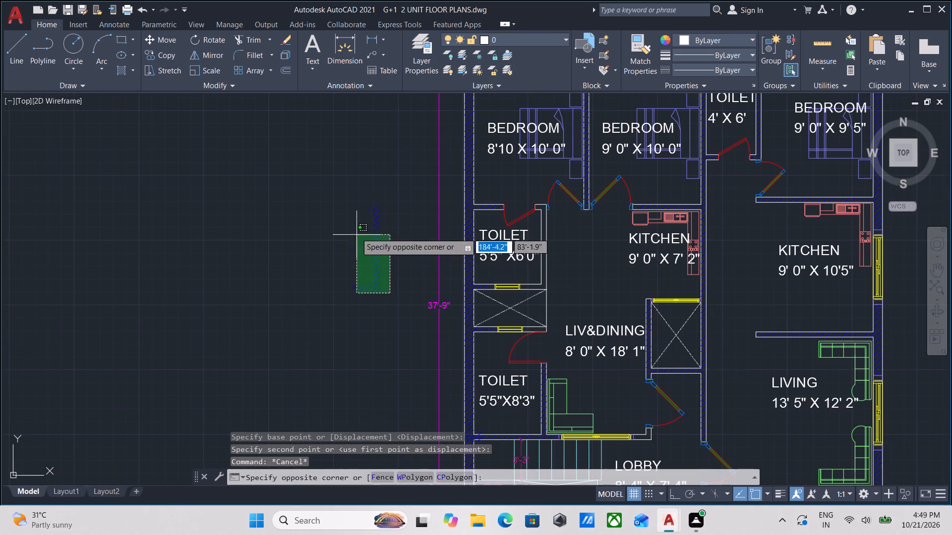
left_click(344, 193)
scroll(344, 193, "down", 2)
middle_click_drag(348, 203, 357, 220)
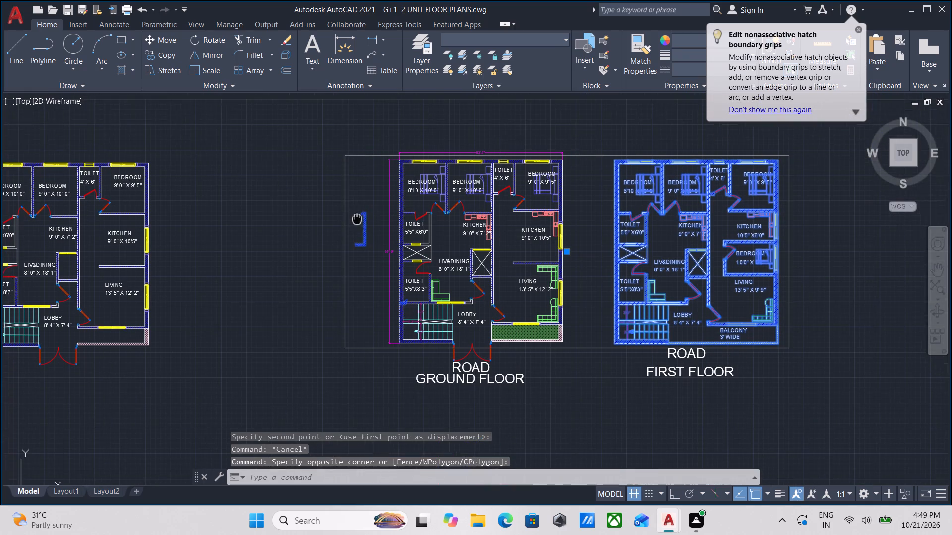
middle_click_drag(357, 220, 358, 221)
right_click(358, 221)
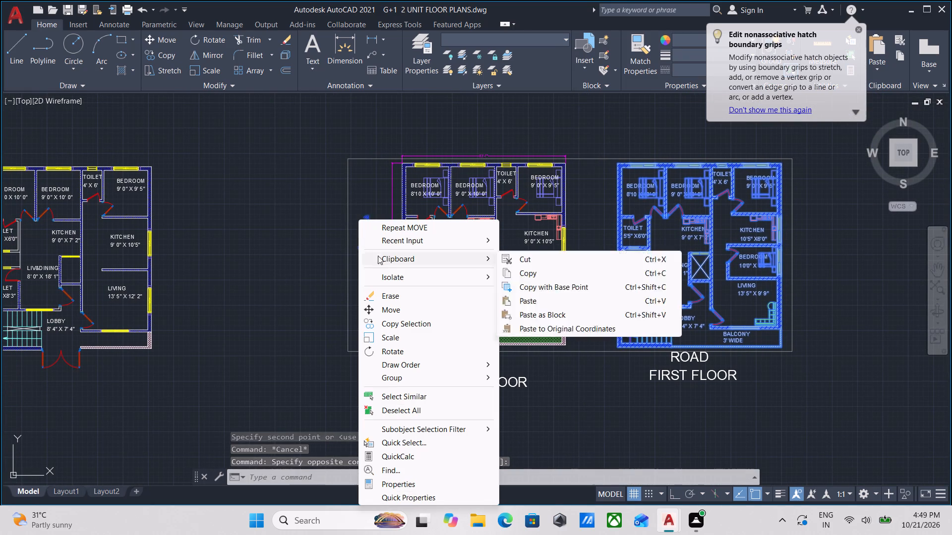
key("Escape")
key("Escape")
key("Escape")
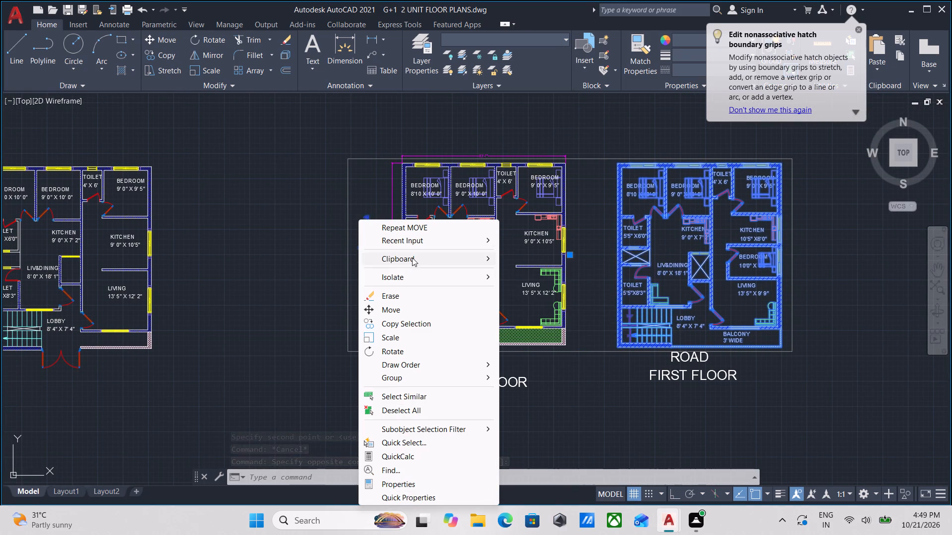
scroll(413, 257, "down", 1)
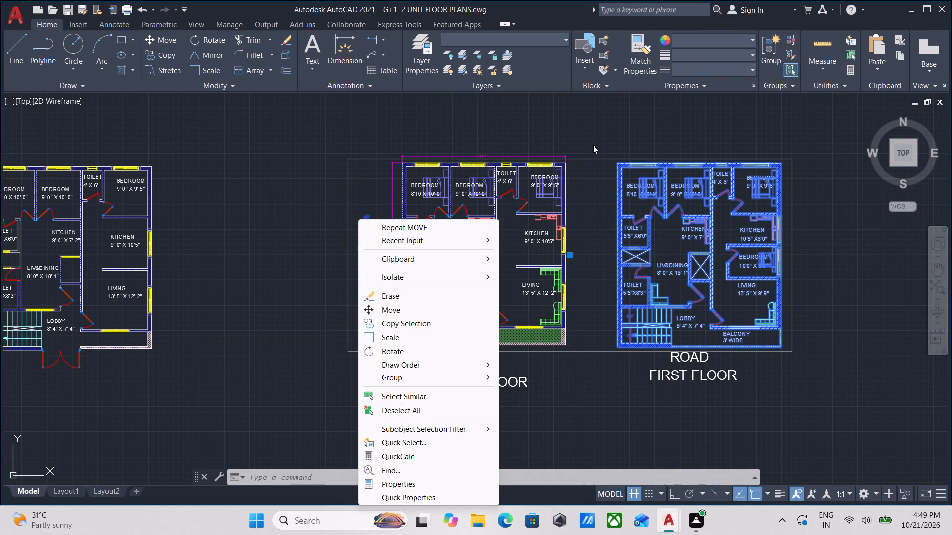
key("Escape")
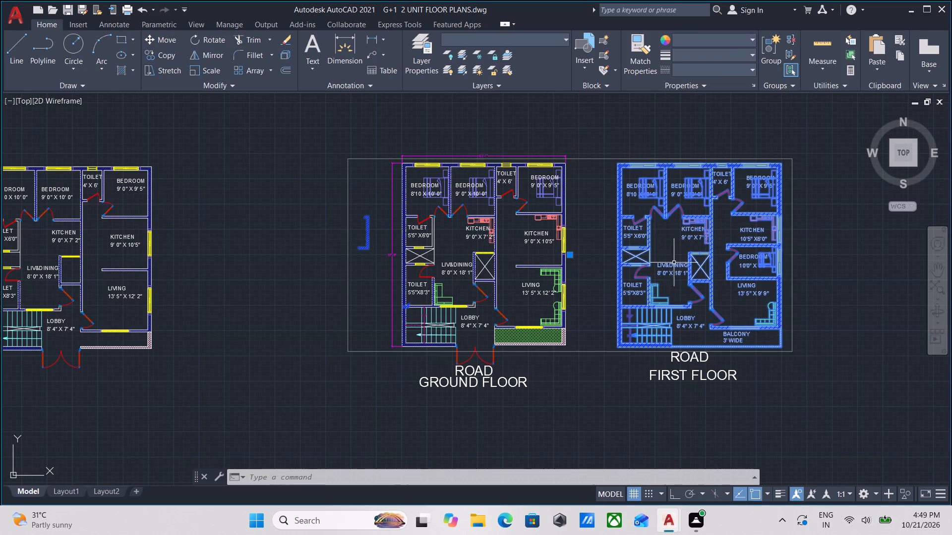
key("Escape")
Ungroup the first floor plan together with the stray hatch piece attached to it.
scroll(783, 371, "up", 2)
left_click(783, 371)
left_click(731, 276)
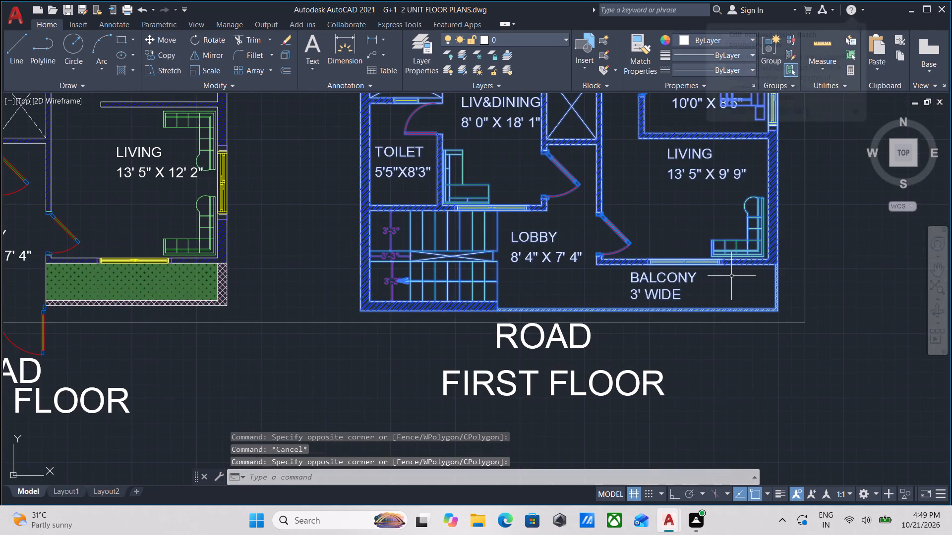
scroll(731, 276, "down", 1)
middle_click_drag(751, 298, 777, 335)
type("UN")
key("g")
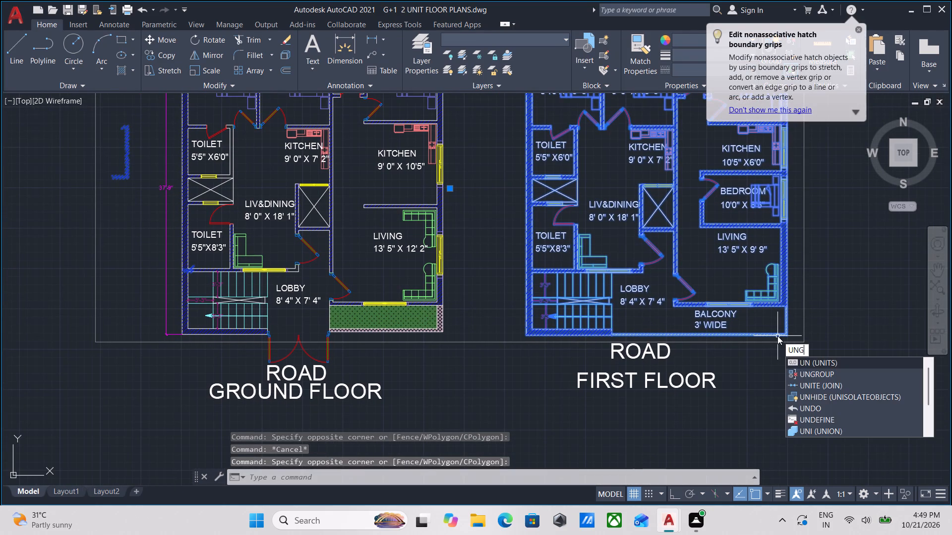
key("Return")
Erase the blue wall hatch that covers the first floor plan and the stray piece left of the ground floor plan.
middle_click_drag(307, 274, 500, 341)
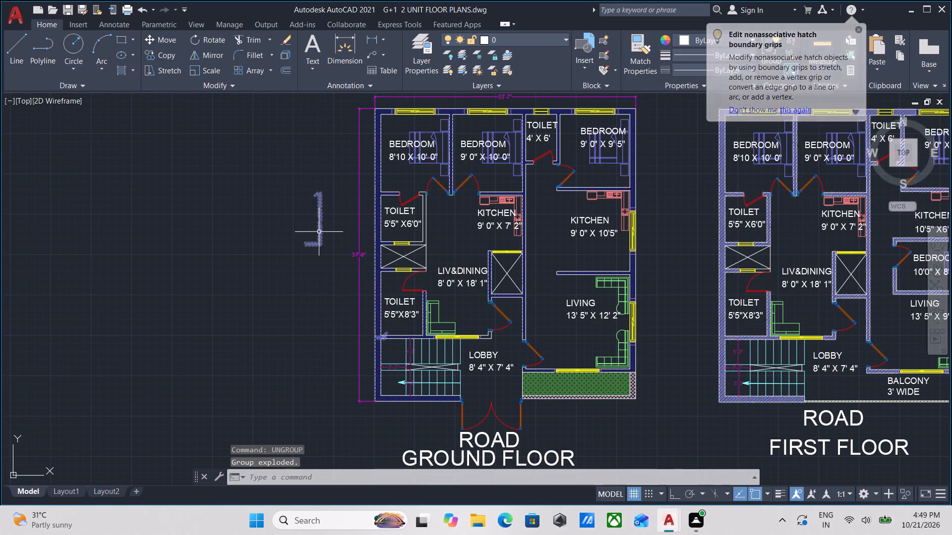
left_click(319, 232)
scroll(321, 236, "up", 3)
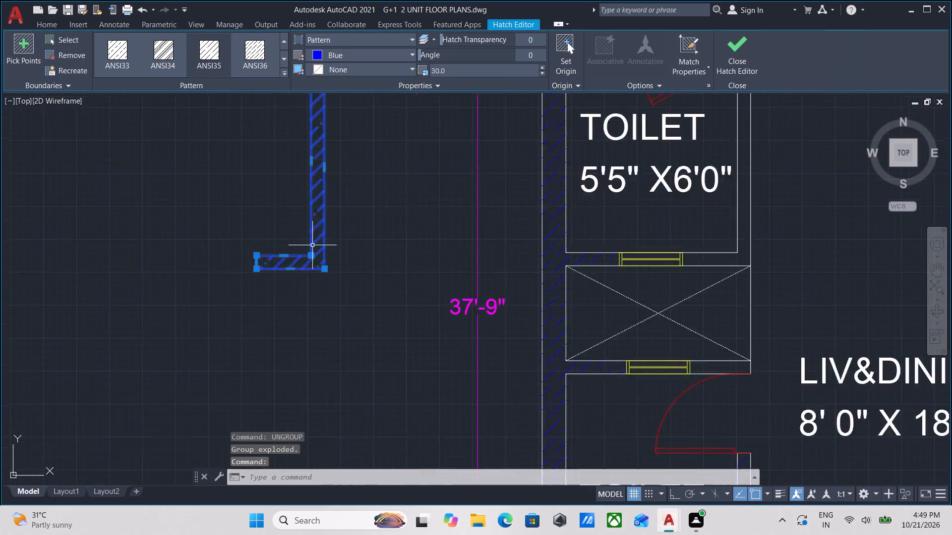
scroll(312, 245, "up", 1)
scroll(312, 247, "down", 2)
middle_click_drag(312, 247, 307, 270)
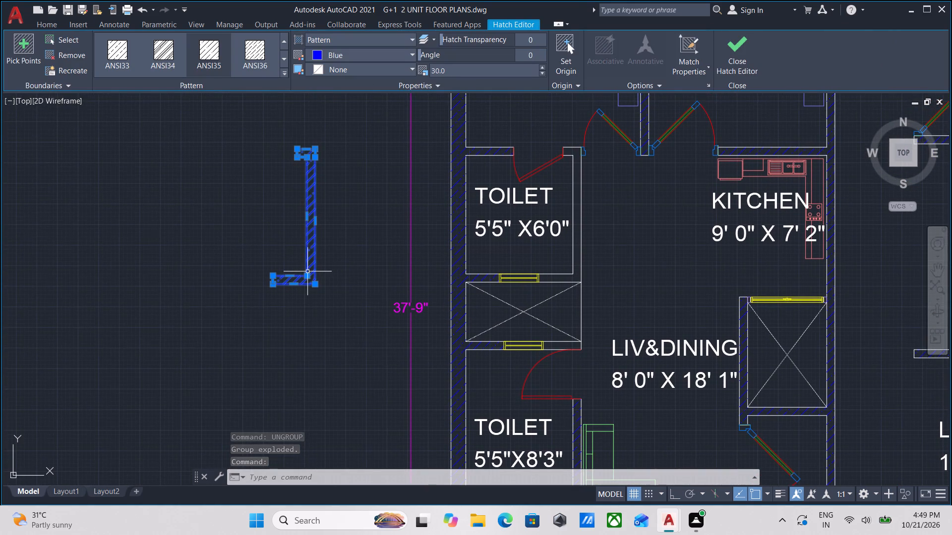
scroll(307, 271, "down", 7)
right_click(319, 262)
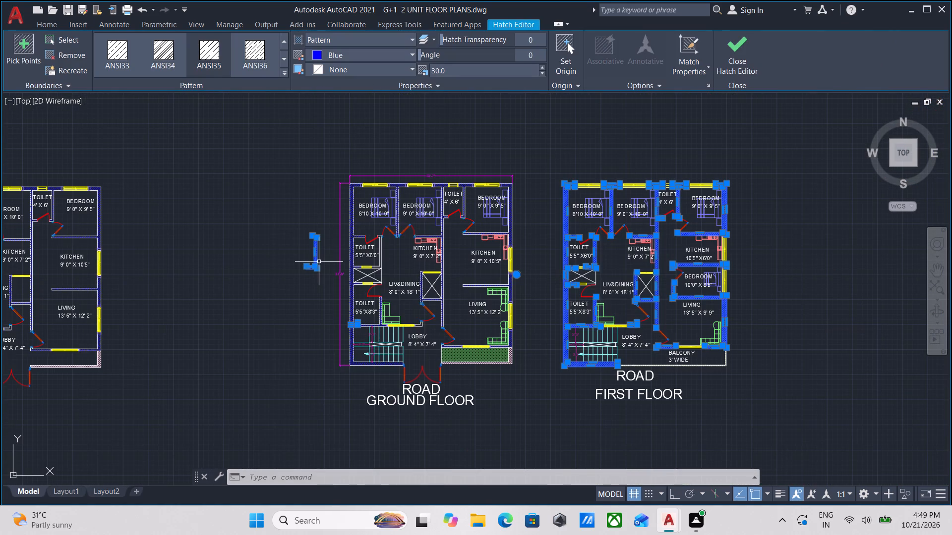
left_click(348, 275)
scroll(352, 268, "up", 1)
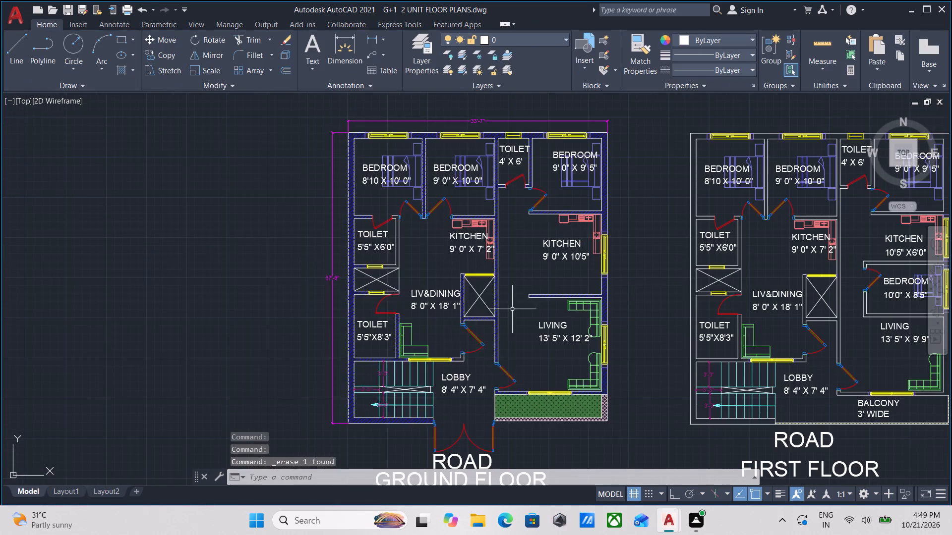
Start a new hatch for the first floor walls using the ANSI36 pattern in blue.
middle_click_drag(596, 315, 429, 321)
scroll(521, 315, "up", 1)
key("h")
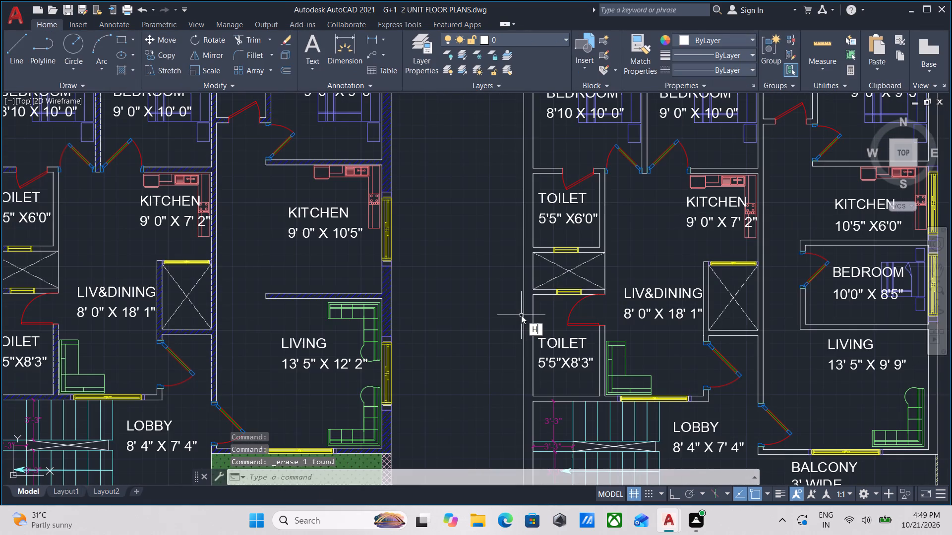
key("Return")
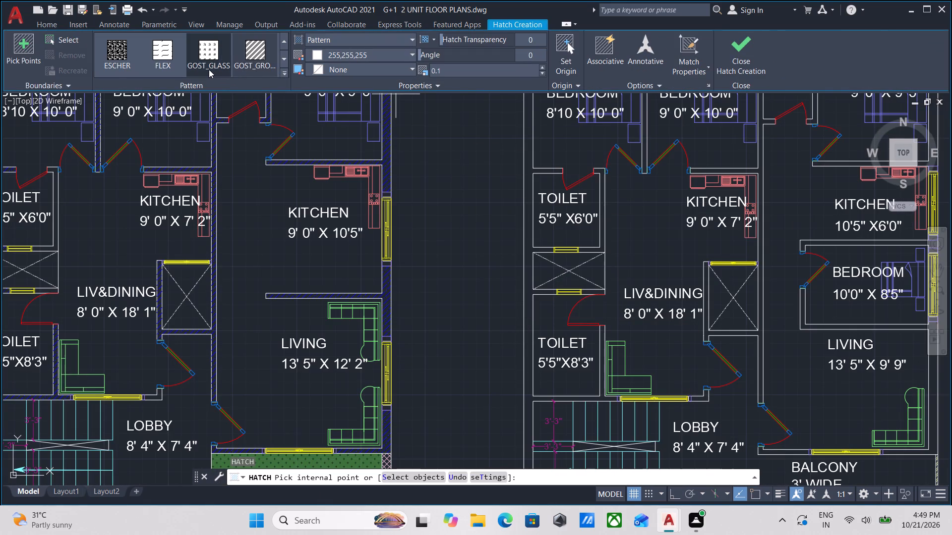
scroll(209, 69, "up", 10)
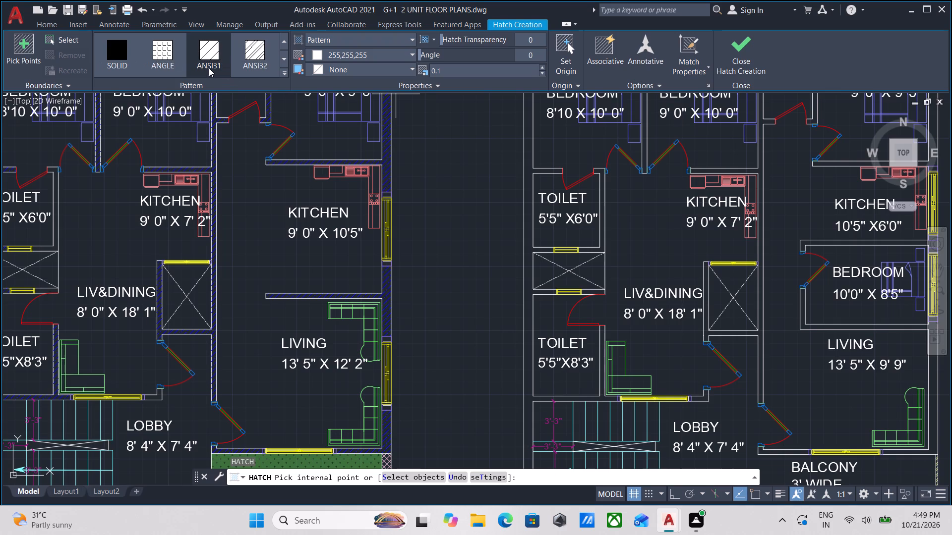
scroll(209, 68, "up", 3)
scroll(214, 59, "down", 1)
scroll(239, 56, "up", 2)
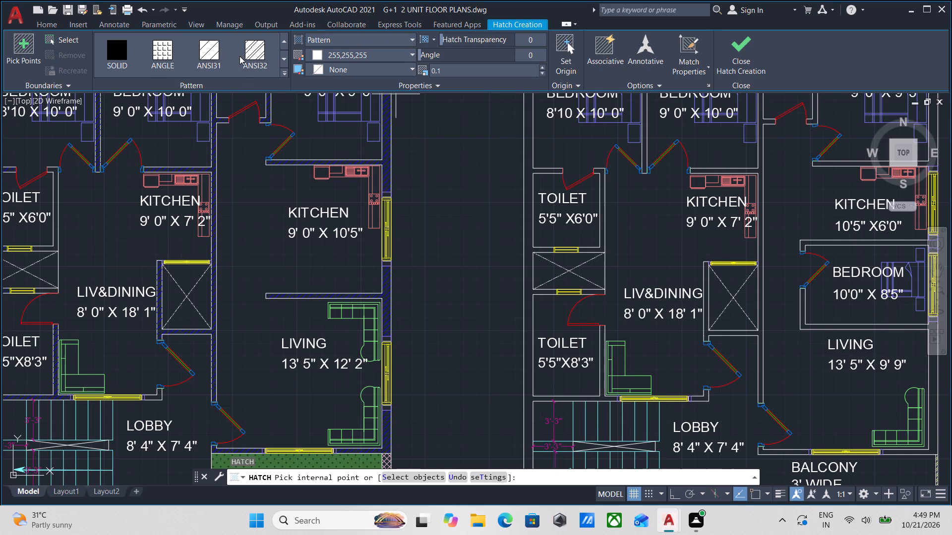
scroll(239, 56, "up", 2)
scroll(239, 56, "down", 1)
left_click(257, 51)
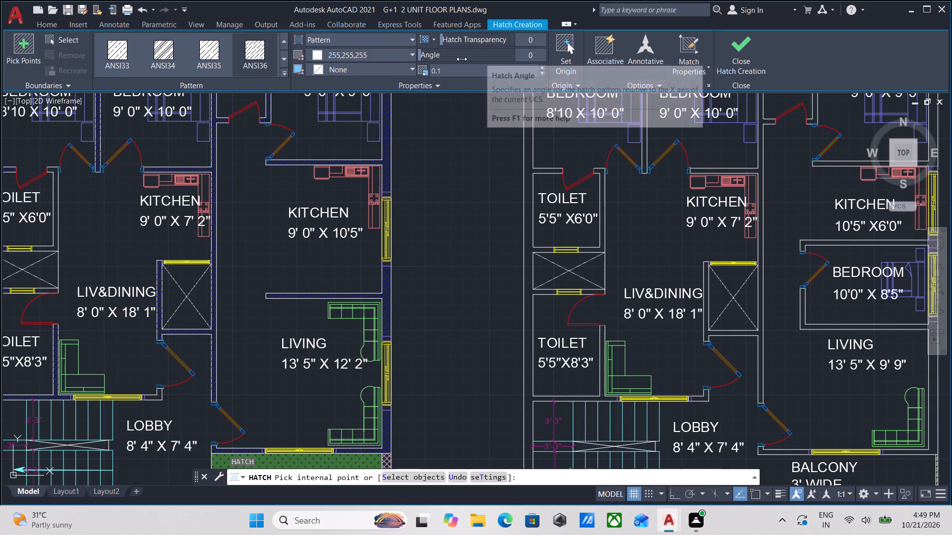
left_click(317, 52)
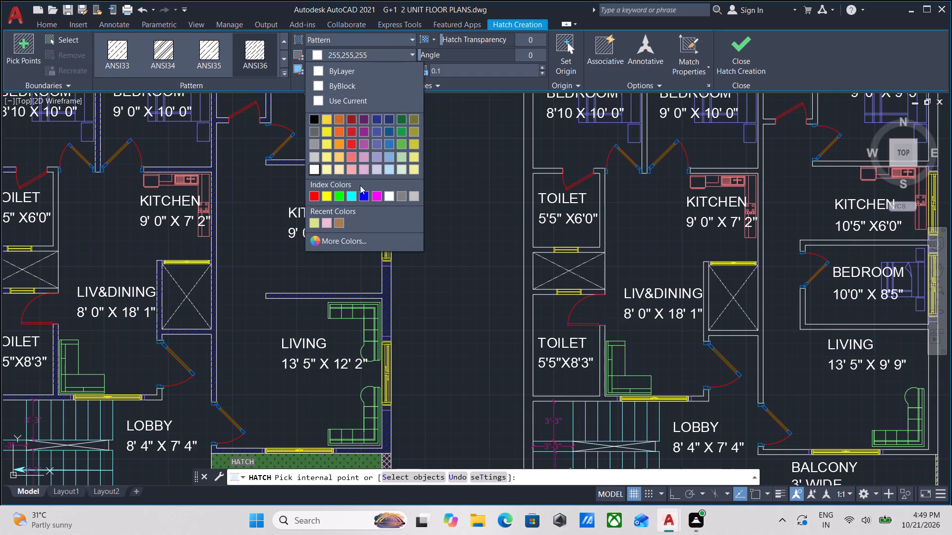
left_click(366, 192)
Hatch the first floor's left outer wall and the connected toilet and staircase walls at scale 10.
scroll(538, 298, "up", 2)
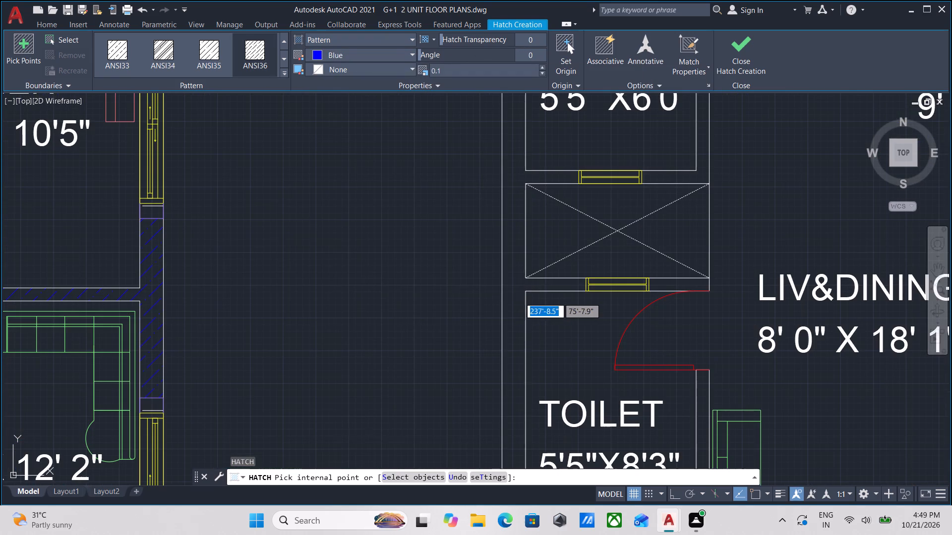
left_click(519, 297)
left_click(584, 287)
scroll(531, 292, "down", 3)
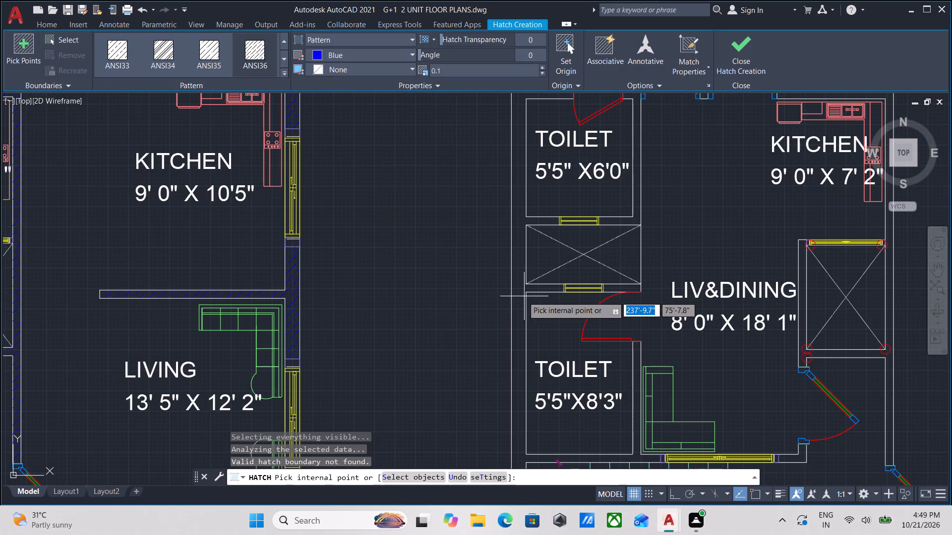
left_click(521, 297)
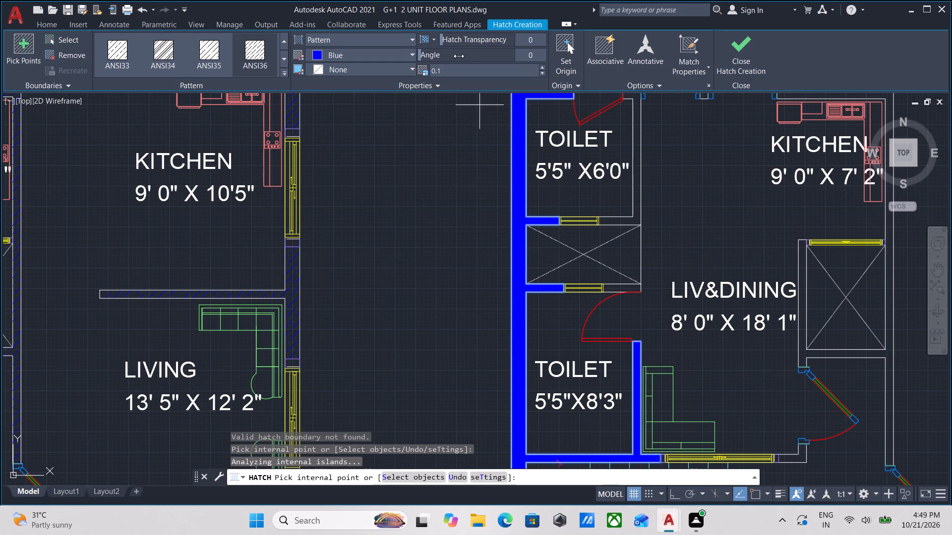
left_click_drag(457, 73, 411, 73)
type("10")
key("Return")
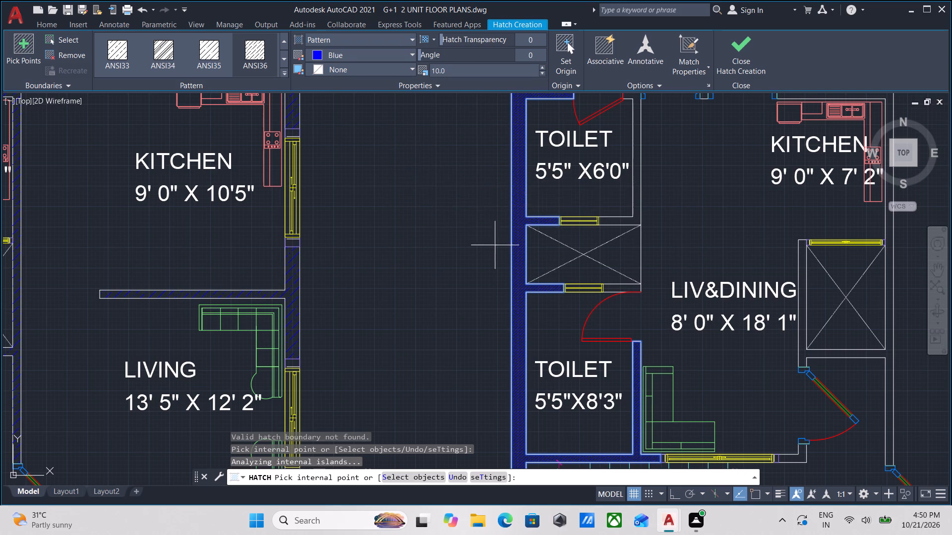
scroll(540, 288, "up", 3)
scroll(560, 231, "down", 2)
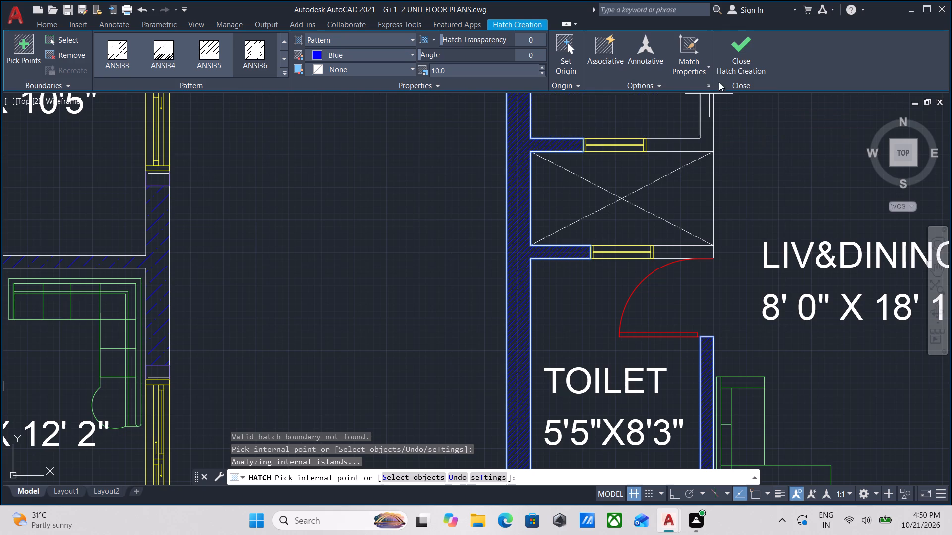
key("Escape")
key("Escape")
Ungroup the ground floor plan.
scroll(503, 180, "down", 1)
middle_click_drag(503, 180, 580, 188)
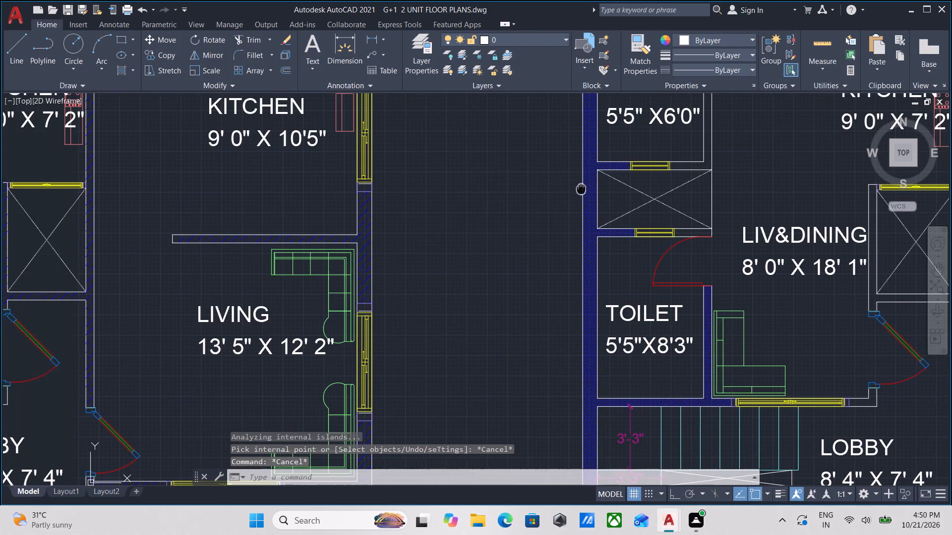
middle_click_drag(412, 195, 466, 207)
left_click(416, 242)
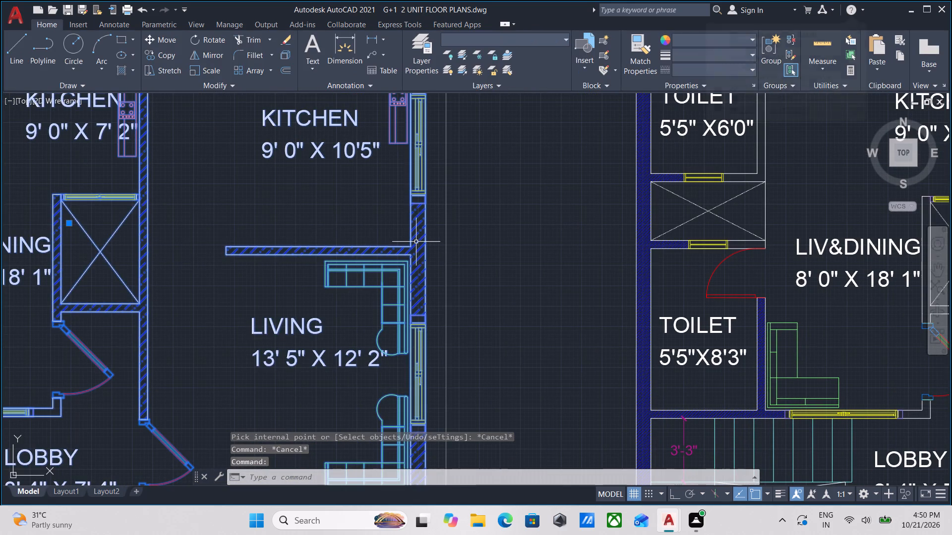
key("Escape")
scroll(416, 242, "down", 2)
left_click(436, 262)
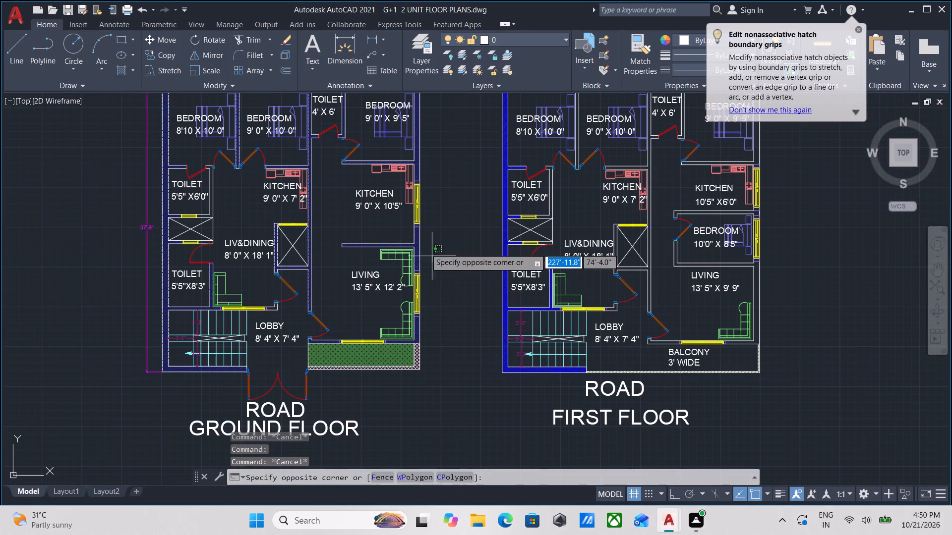
left_click(414, 229)
type("UN")
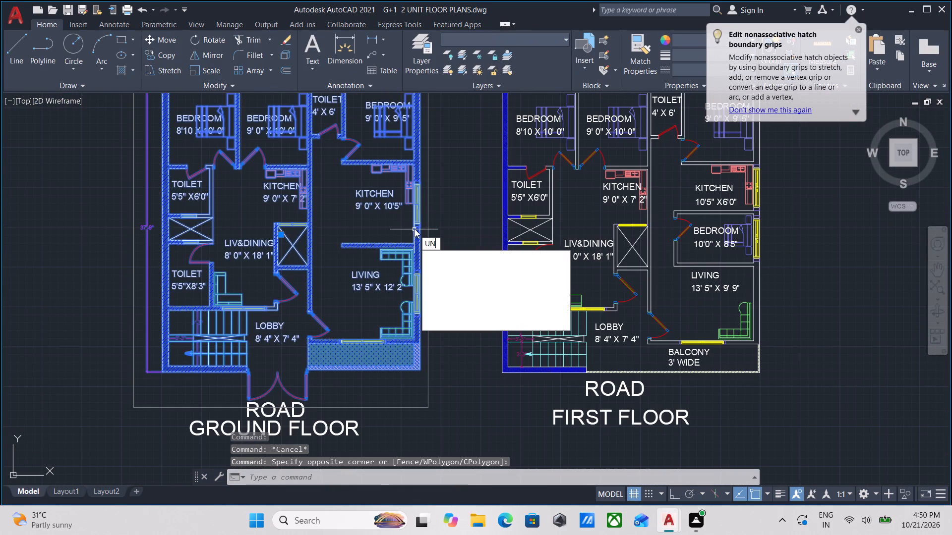
key("g")
key("Return")
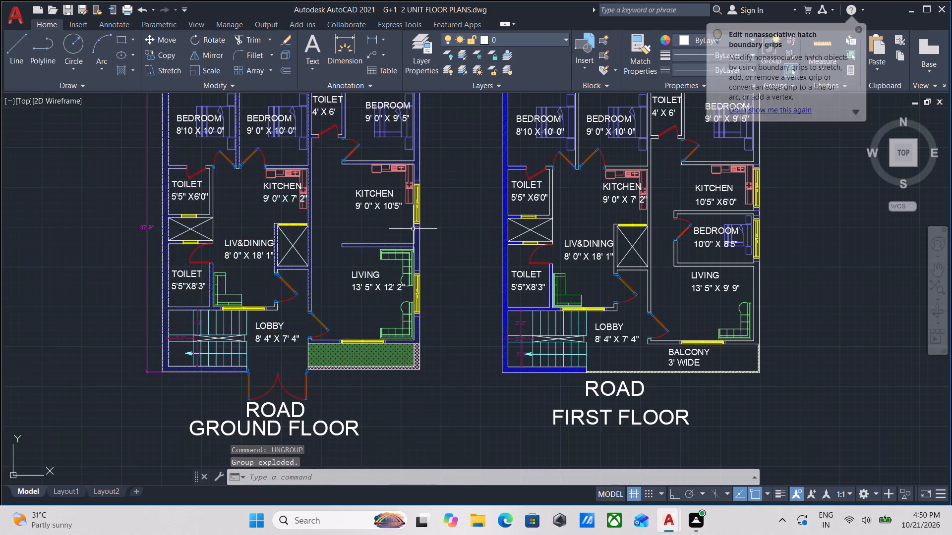
Check the ground floor wall hatch's settings and set the first floor's left outer wall hatch to scale 30.
scroll(413, 229, "up", 2)
left_click(425, 257)
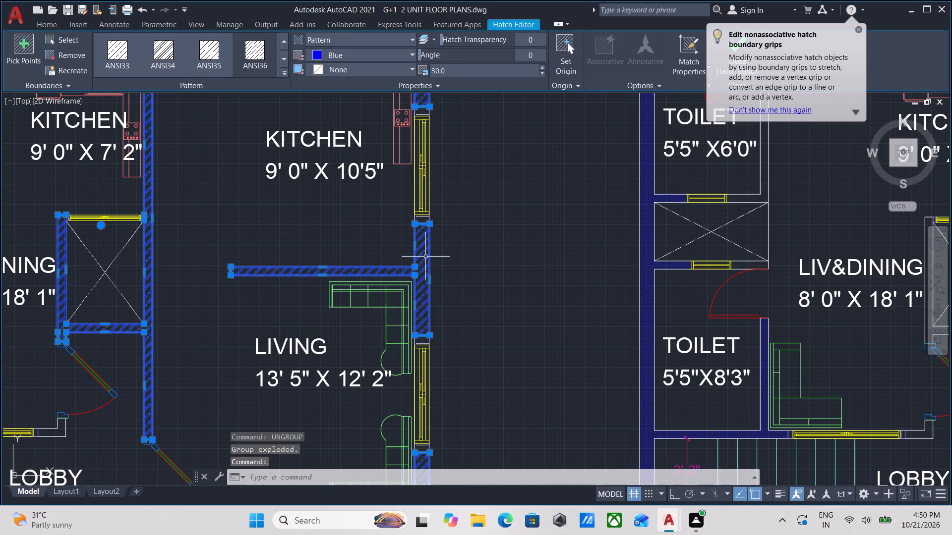
key("Escape")
scroll(428, 257, "down", 2)
scroll(519, 277, "up", 2)
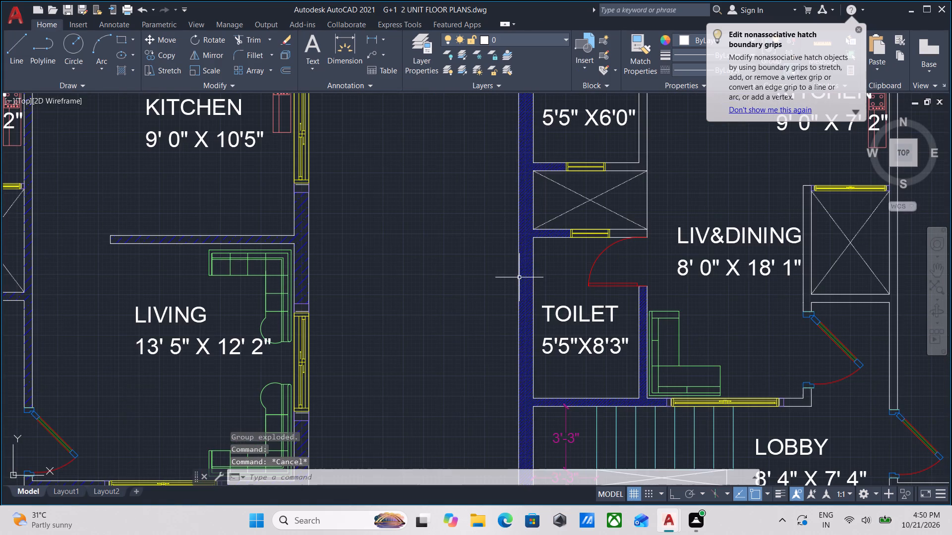
left_click(524, 275)
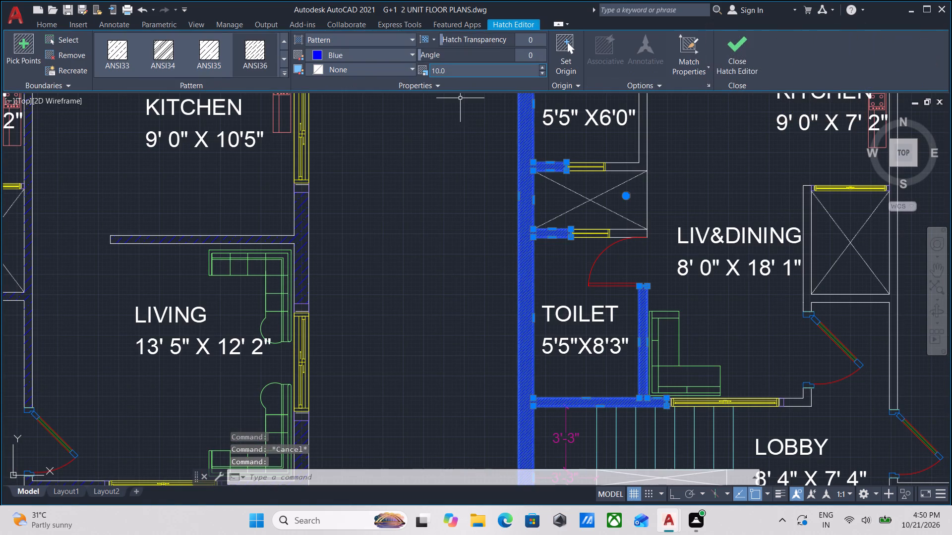
left_click_drag(451, 73, 402, 74)
type("30")
key("Return")
scroll(465, 145, "down", 1)
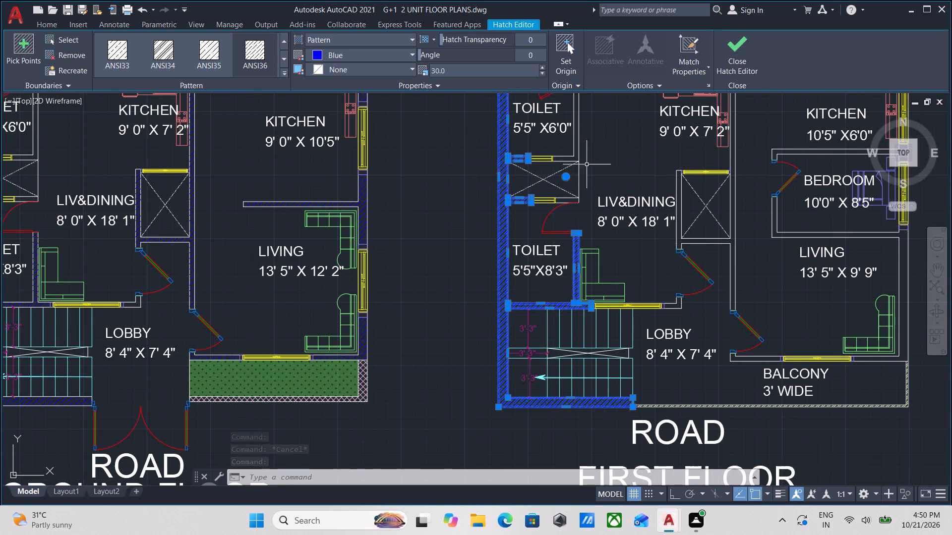
left_click(732, 57)
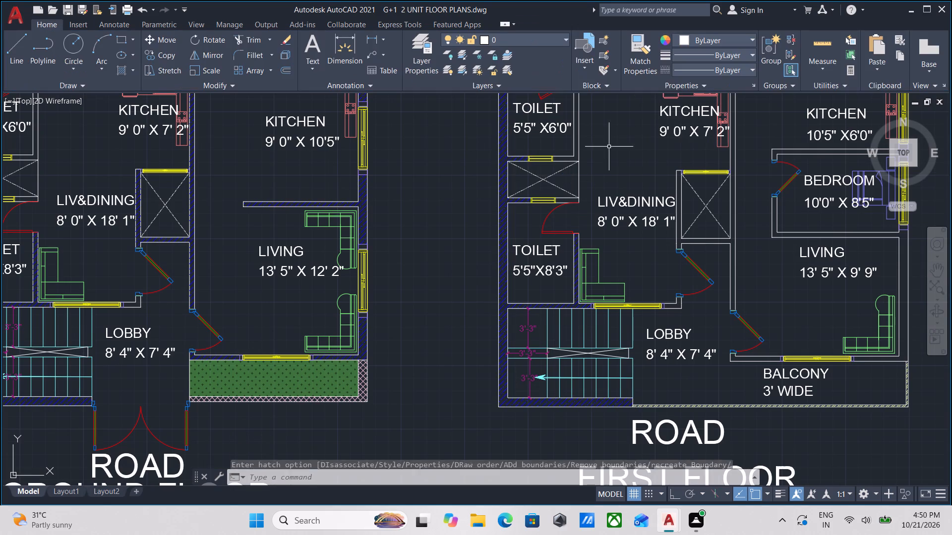
Start another blue ANSI36 hatch on the first floor's right outer wall beside LIVING and the walls enclosing the 10'0" X 8'5" BEDROOM.
scroll(465, 225, "up", 1)
middle_click_drag(461, 225, 433, 232)
key("h")
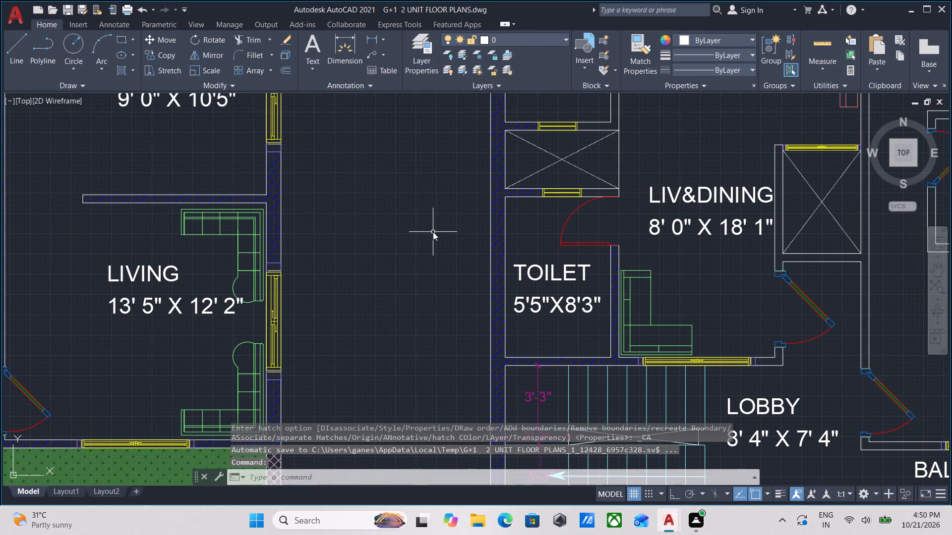
key("Return")
scroll(471, 241, "down", 2)
middle_click_drag(471, 241, 412, 204)
scroll(554, 308, "up", 2)
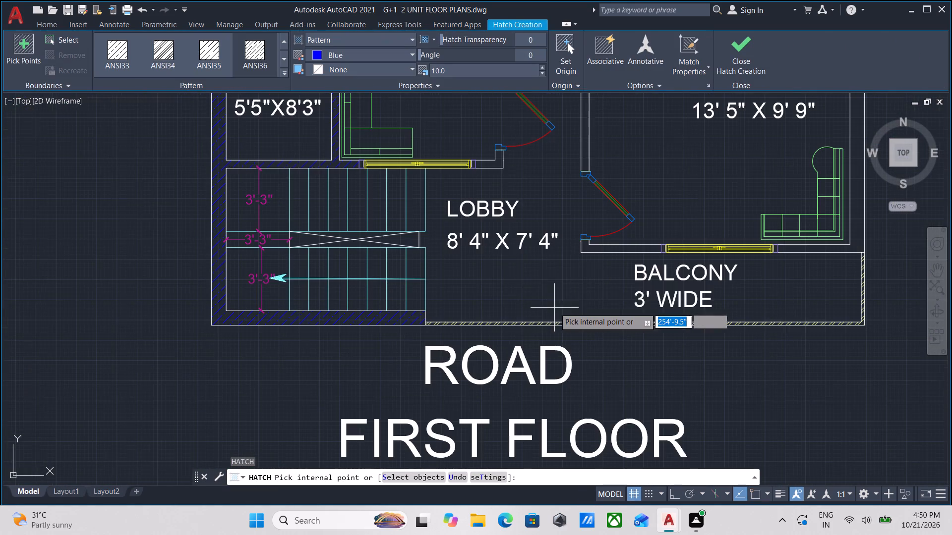
middle_click_drag(523, 275, 481, 361)
middle_click_drag(477, 294, 366, 380)
scroll(655, 295, "up", 1)
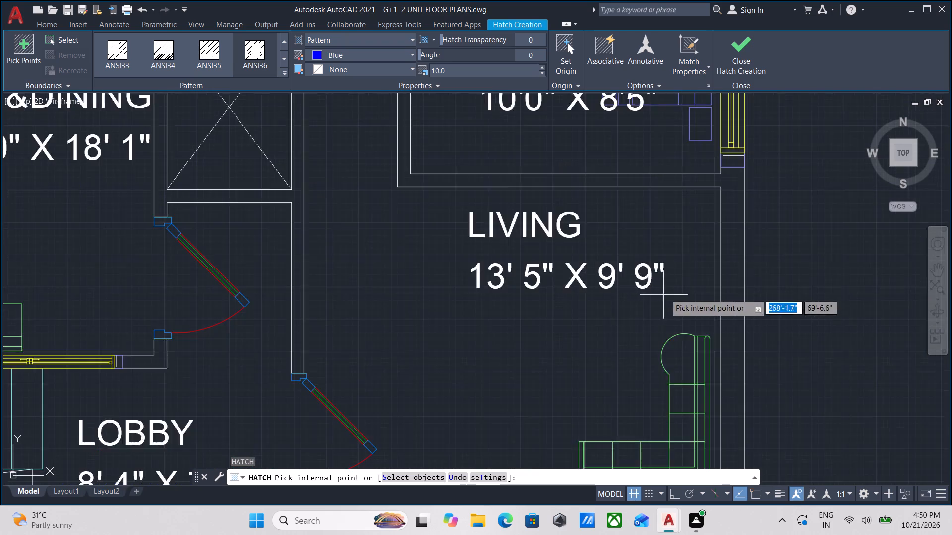
scroll(665, 294, "up", 1)
left_click(766, 259)
scroll(766, 259, "down", 3)
middle_click_drag(583, 253, 512, 438)
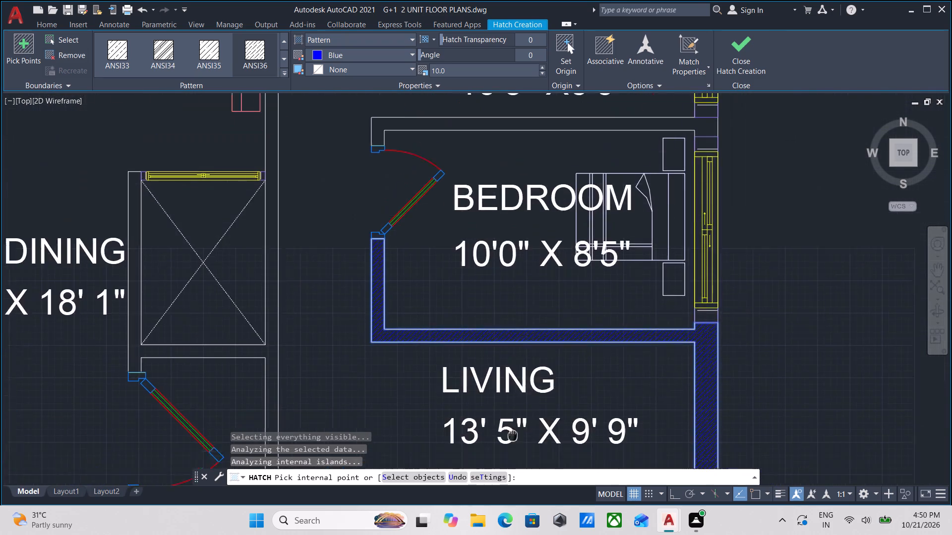
middle_click_drag(502, 321, 481, 422)
scroll(455, 237, "up", 1)
left_click(451, 243)
Add the long central wall between the two first floor units and its connected shaft walls to the hatch.
scroll(451, 243, "down", 2)
middle_click_drag(451, 243, 555, 282)
scroll(412, 319, "up", 2)
left_click(438, 340)
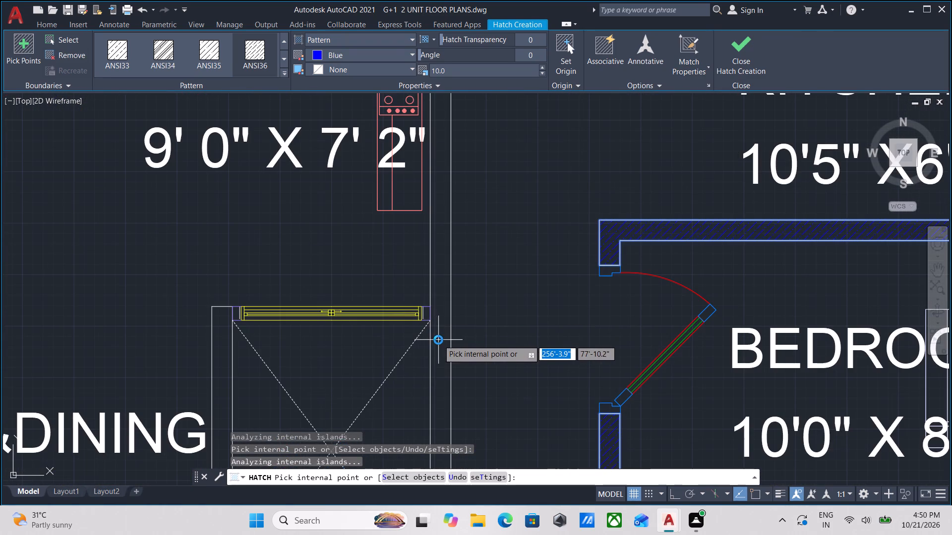
scroll(438, 340, "down", 2)
middle_click_drag(438, 340, 440, 323)
left_click(600, 282)
scroll(458, 297, "down", 3)
middle_click_drag(468, 267, 469, 263)
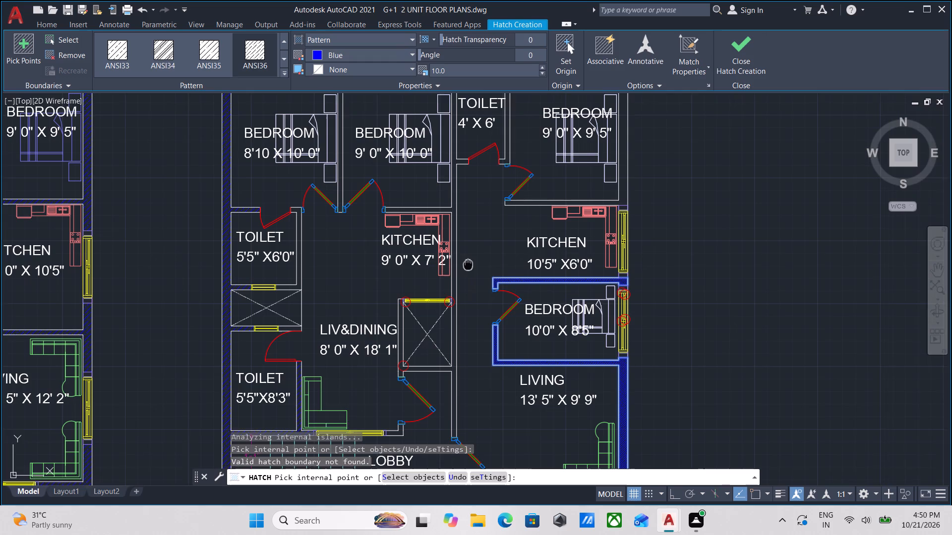
middle_click_drag(469, 263, 470, 258)
left_click(457, 305)
scroll(453, 309, "down", 1)
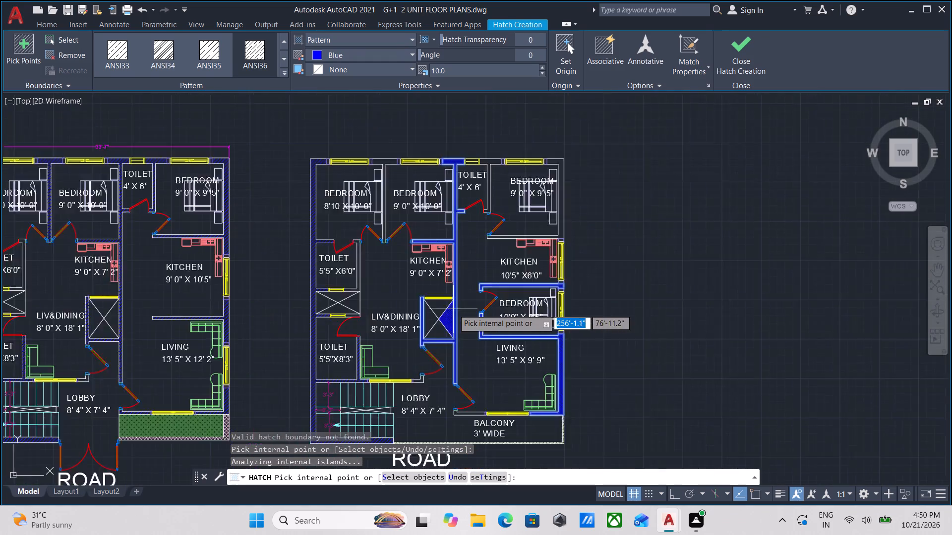
Add the wall between the two left bedrooms, the 4' X 6' TOILET wall and the top-right corner walls to the first floor hatch.
scroll(453, 309, "down", 1)
middle_click_drag(453, 315, 454, 338)
scroll(416, 237, "up", 5)
left_click(399, 231)
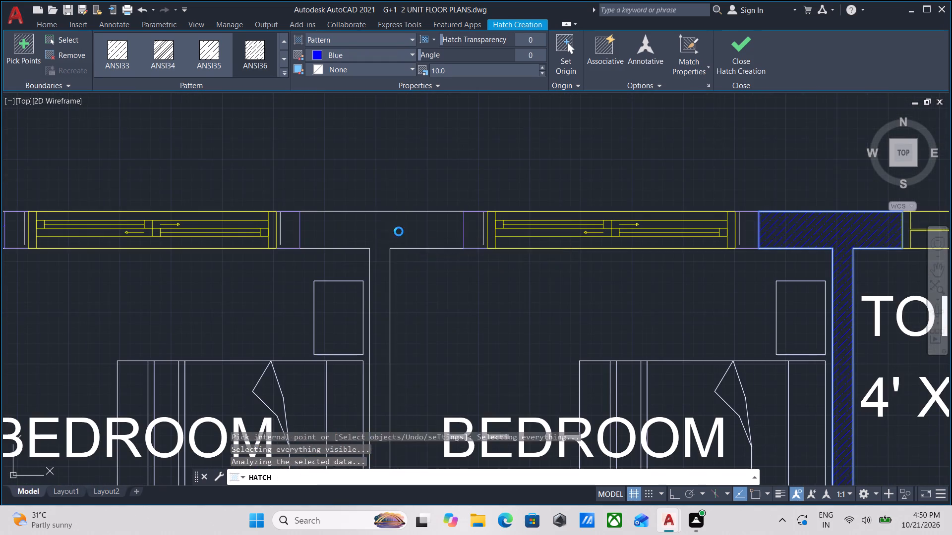
scroll(399, 231, "down", 4)
scroll(514, 231, "up", 4)
left_click(457, 224)
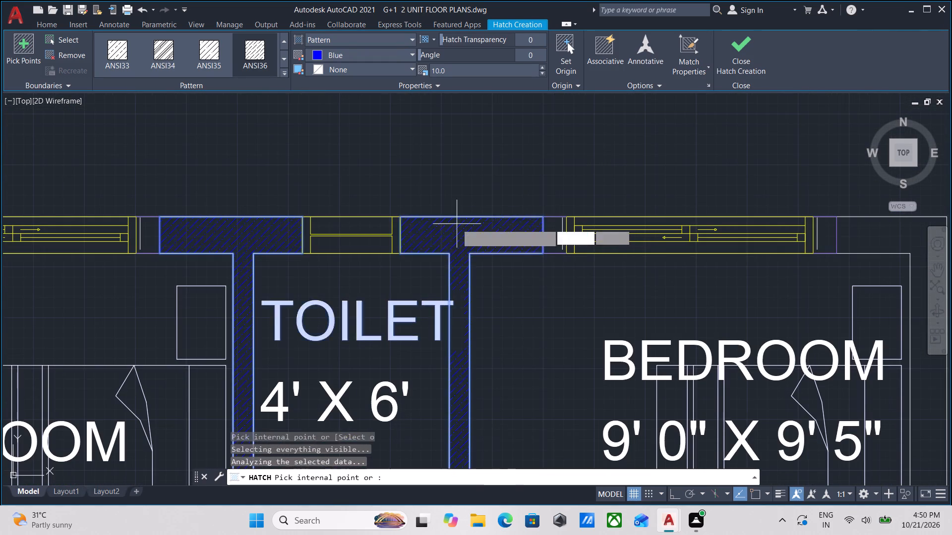
scroll(457, 224, "up", 1)
scroll(457, 224, "down", 3)
middle_click_drag(449, 226, 289, 227)
scroll(431, 227, "up", 2)
left_click(483, 234)
scroll(483, 234, "down", 3)
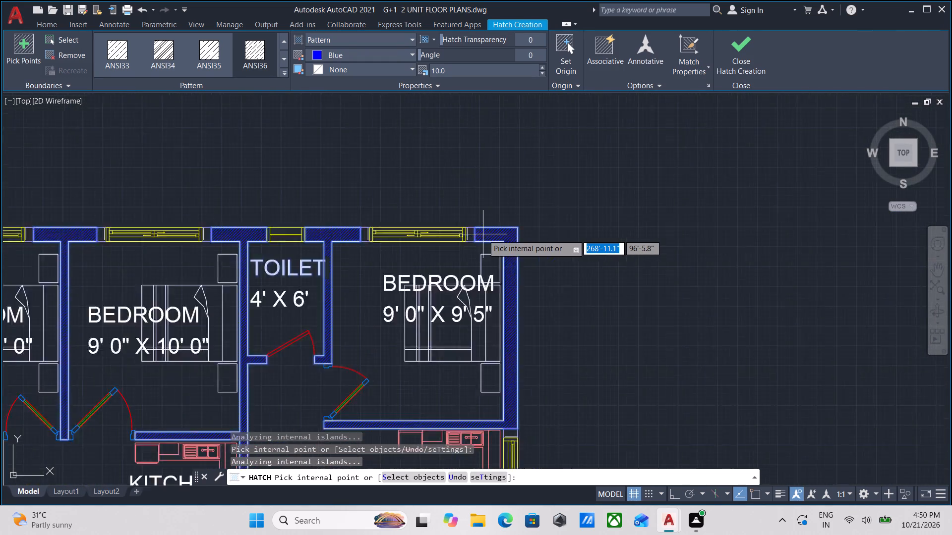
Add the LIVING room's balcony wall by the door and the short wall beside the LIV&DINING entrance door to the first floor hatch.
scroll(483, 234, "down", 1)
middle_click_drag(500, 239, 493, 147)
middle_click_drag(481, 304, 467, 152)
middle_click_drag(449, 309, 483, 201)
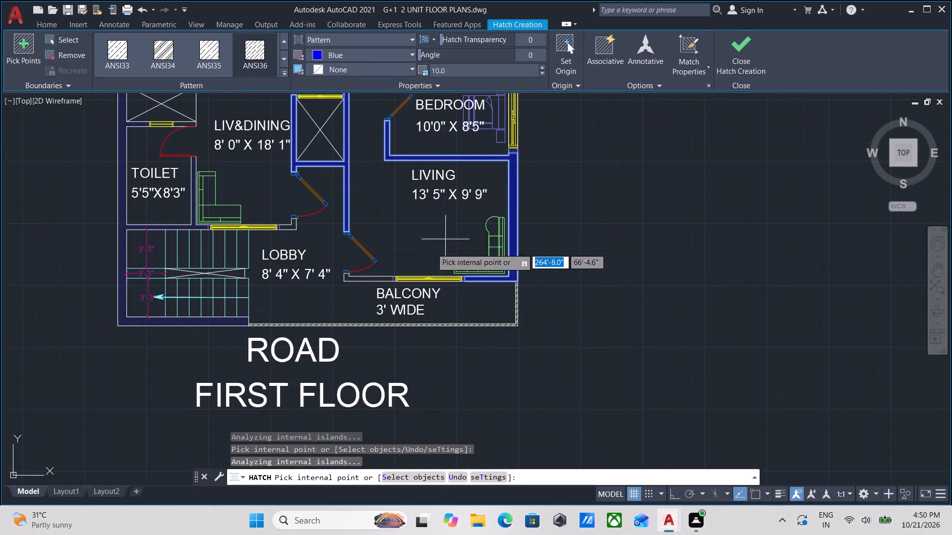
scroll(393, 267, "up", 3)
left_click(342, 303)
scroll(342, 303, "down", 2)
middle_click_drag(342, 303, 451, 329)
scroll(377, 284, "down", 1)
middle_click_drag(377, 284, 383, 284)
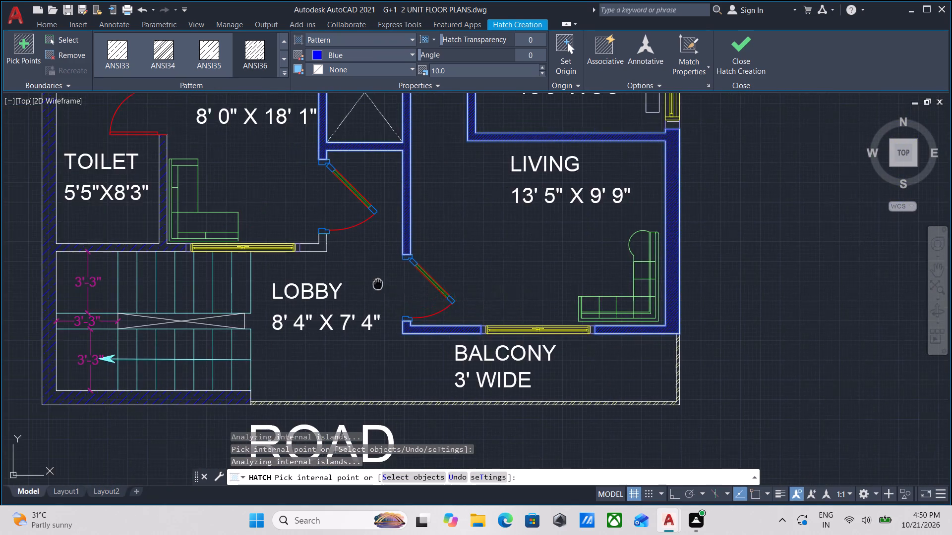
middle_click_drag(383, 284, 477, 304)
scroll(432, 282, "up", 3)
left_click(457, 277)
scroll(457, 277, "down", 2)
middle_click_drag(457, 277, 458, 326)
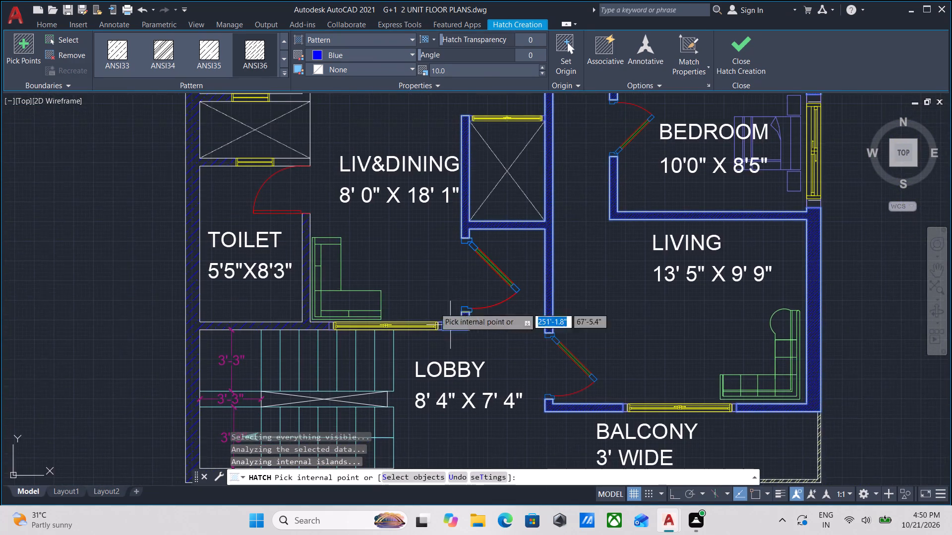
Add the 5'5" X6'0" TOILET's inner wall and the short wall segment below the adjoining shaft to the first floor hatch.
scroll(403, 246, "down", 1)
middle_click_drag(403, 246, 403, 307)
scroll(340, 248, "up", 1)
middle_click_drag(305, 259, 360, 352)
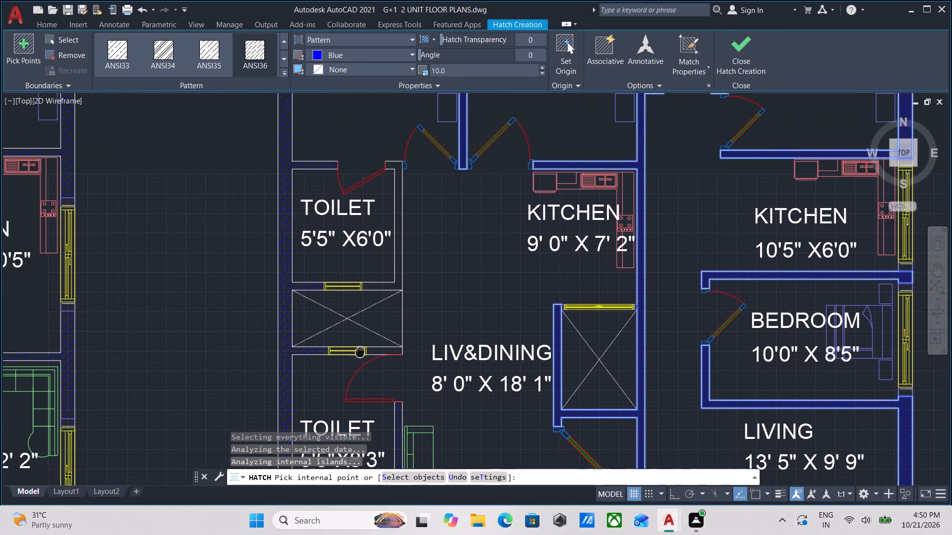
middle_click_drag(360, 352, 389, 354)
scroll(416, 282, "up", 2)
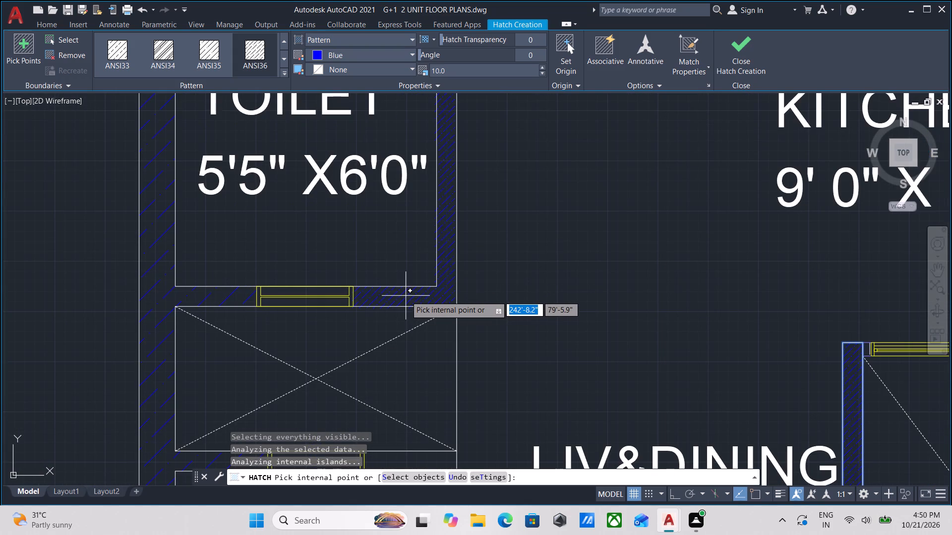
left_click(406, 296)
middle_click_drag(429, 303, 429, 203)
middle_click_drag(421, 309, 424, 257)
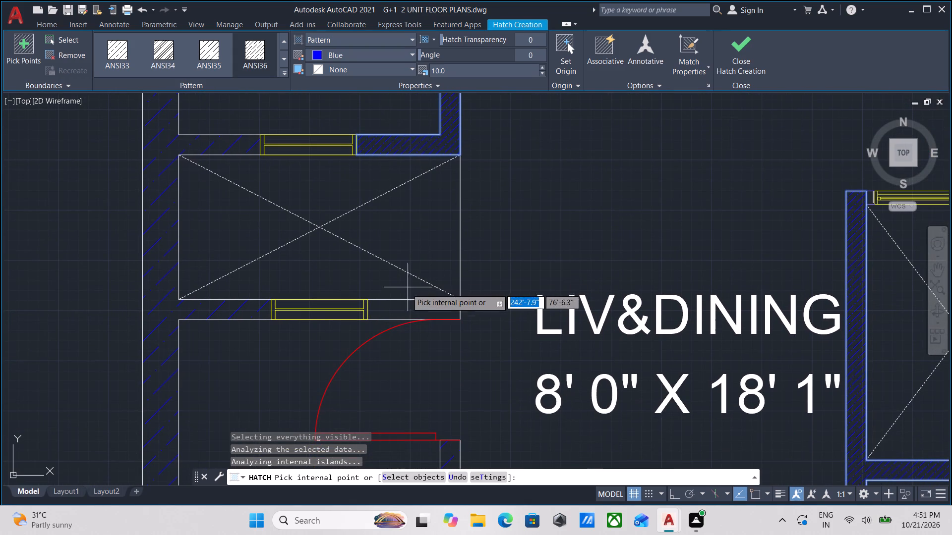
left_click(402, 303)
scroll(438, 297, "down", 2)
middle_click_drag(454, 297, 416, 296)
scroll(407, 296, "up", 2)
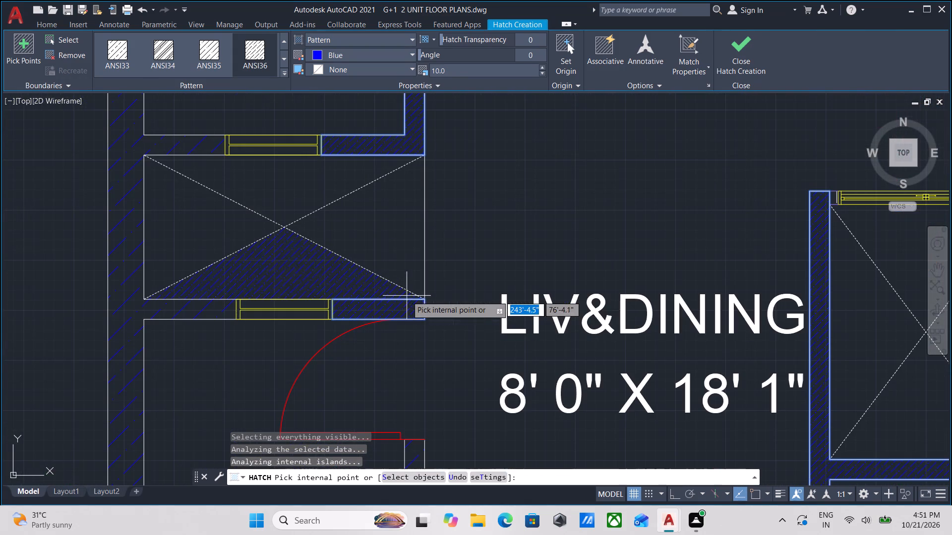
key("grave")
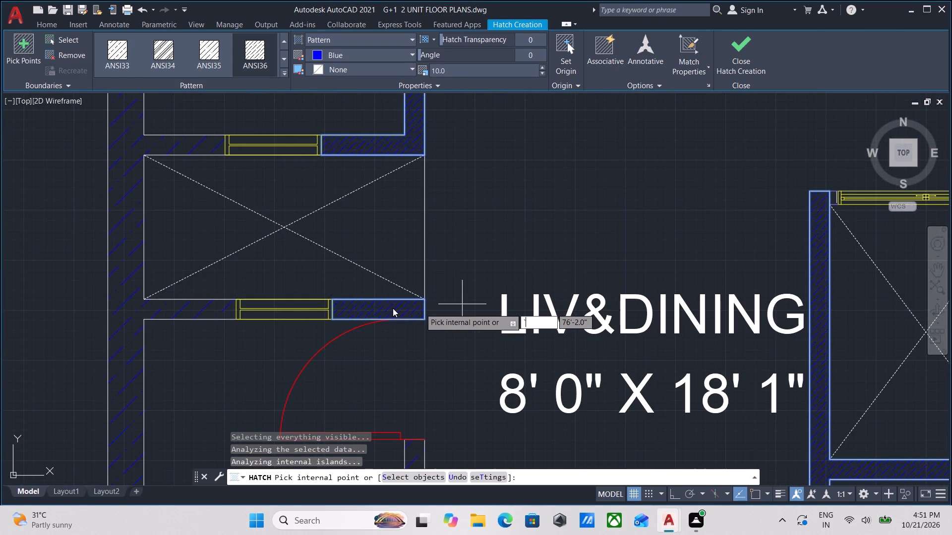
key("grave")
left_click(392, 308)
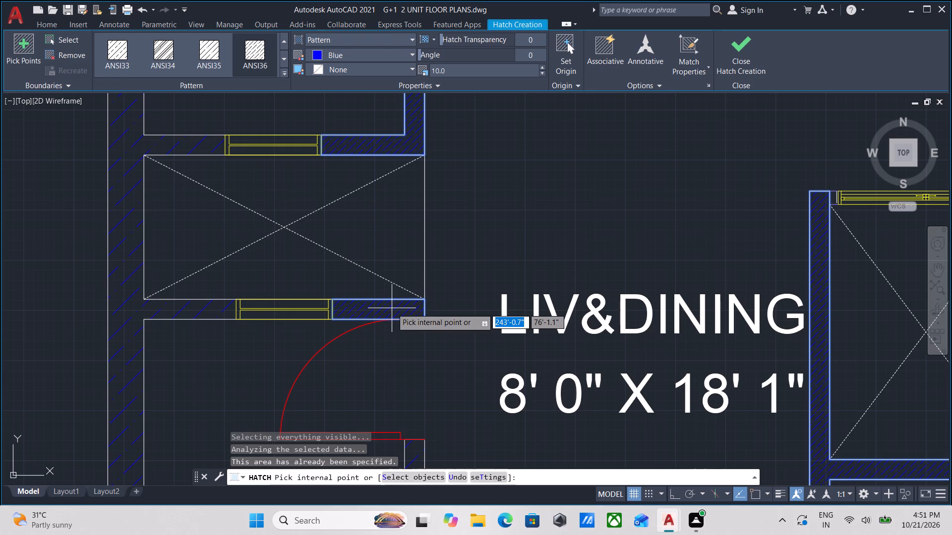
scroll(392, 308, "down", 2)
Set the first floor wall hatch's scale to 30 and finish the hatch.
left_click_drag(455, 71, 414, 72)
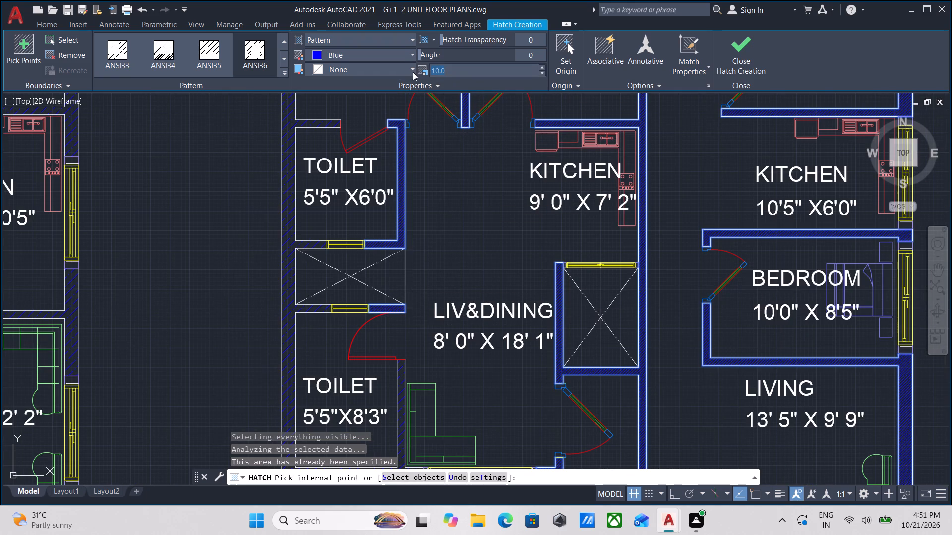
type("30")
key("Return")
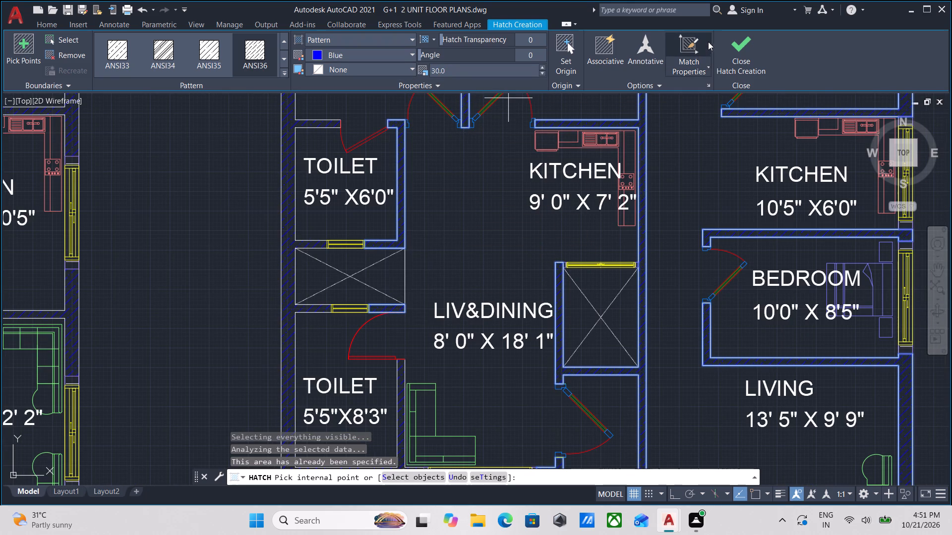
left_click(732, 42)
Examine the re-hatched first floor against the ground floor plan, and look over the front elevation and section drawings.
scroll(445, 173, "down", 2)
middle_click_drag(445, 174, 481, 234)
scroll(471, 209, "up", 2)
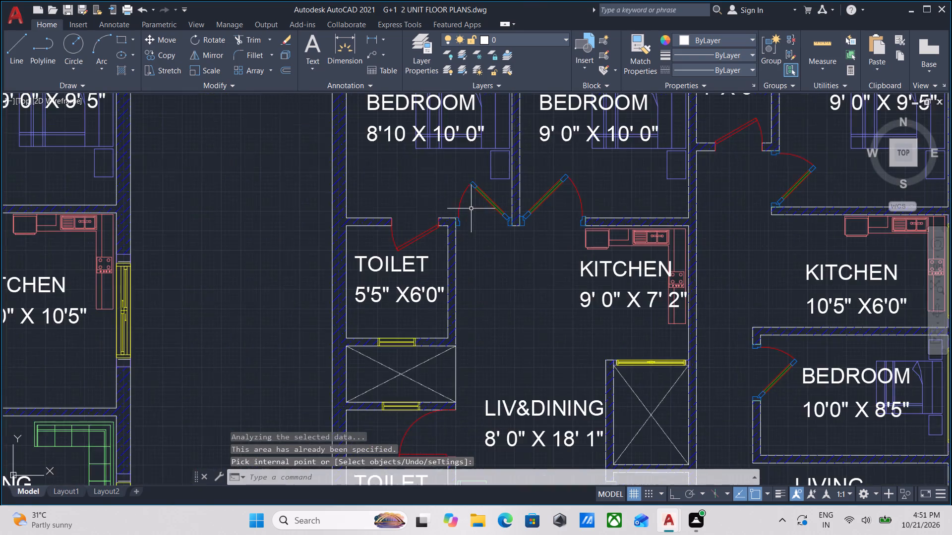
scroll(471, 207, "up", 3)
scroll(468, 209, "down", 3)
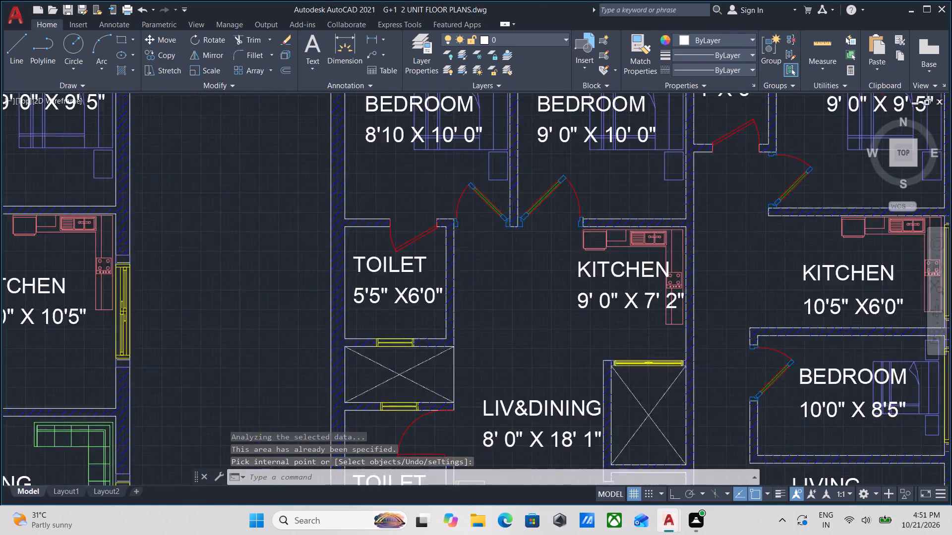
scroll(470, 209, "down", 1)
middle_click_drag(470, 209, 445, 237)
scroll(497, 173, "up", 1)
scroll(505, 173, "down", 1)
middle_click_drag(505, 173, 412, 53)
scroll(456, 171, "down", 1)
middle_click_drag(458, 177, 246, 66)
scroll(319, 144, "down", 2)
middle_click_drag(345, 200, 353, 265)
middle_click_drag(353, 265, 565, 282)
middle_click_drag(255, 246, 341, 320)
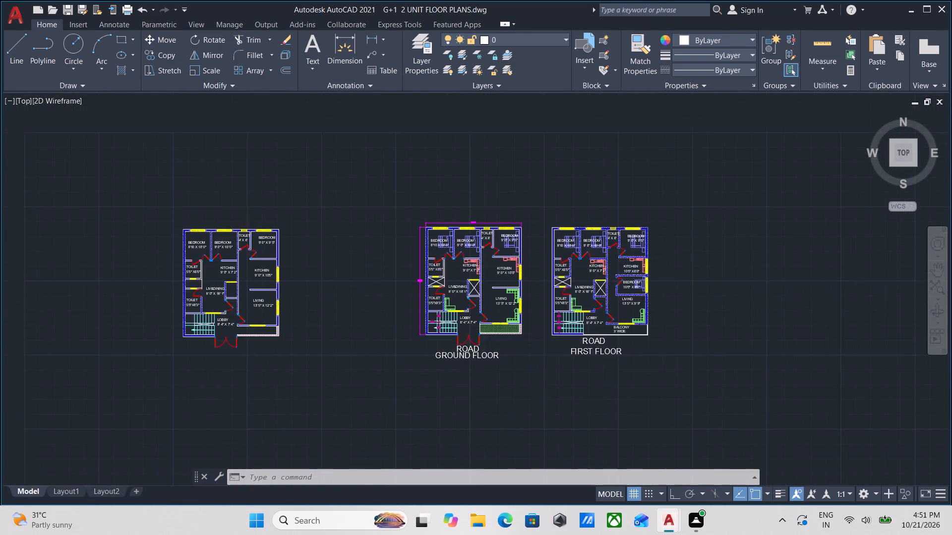
scroll(524, 328, "up", 2)
middle_click_drag(566, 307, 506, 339)
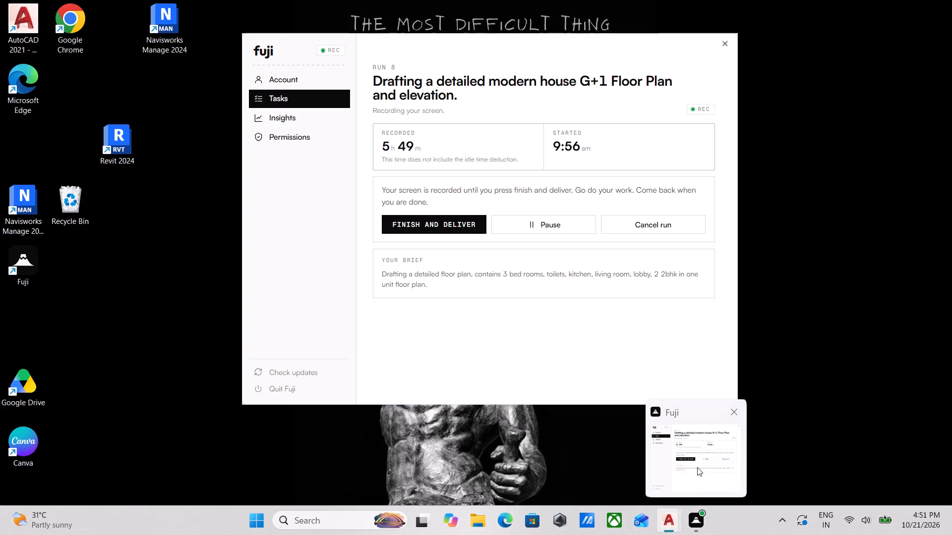
scroll(810, 389, "down", 1)
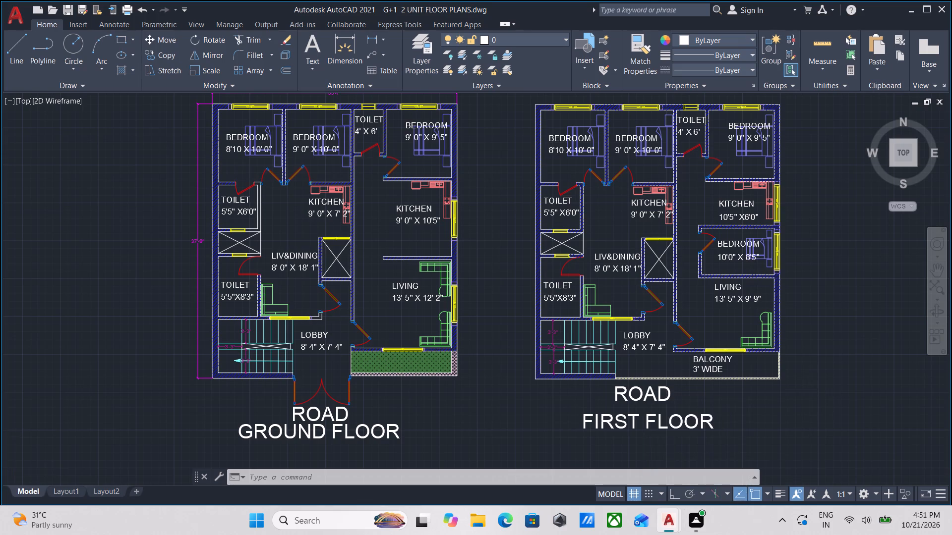
middle_click_drag(805, 383, 757, 348)
scroll(620, 381, "up", 1)
middle_click_drag(505, 372, 581, 403)
scroll(599, 399, "down", 1)
middle_click_drag(599, 399, 600, 371)
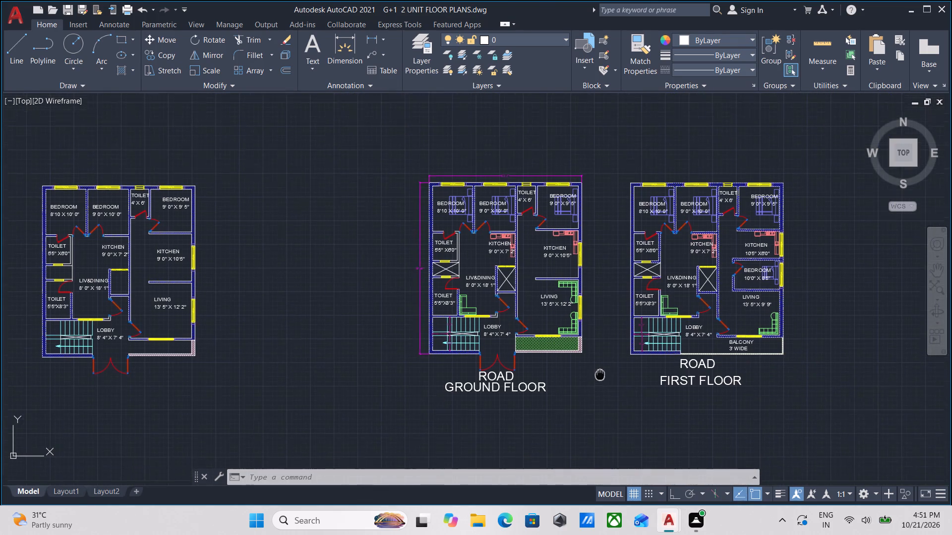
middle_click_drag(600, 371, 600, 371)
middle_click_drag(767, 401, 460, 367)
scroll(798, 388, "down", 2)
middle_click_drag(773, 386, 575, 341)
middle_click_drag(776, 395, 629, 352)
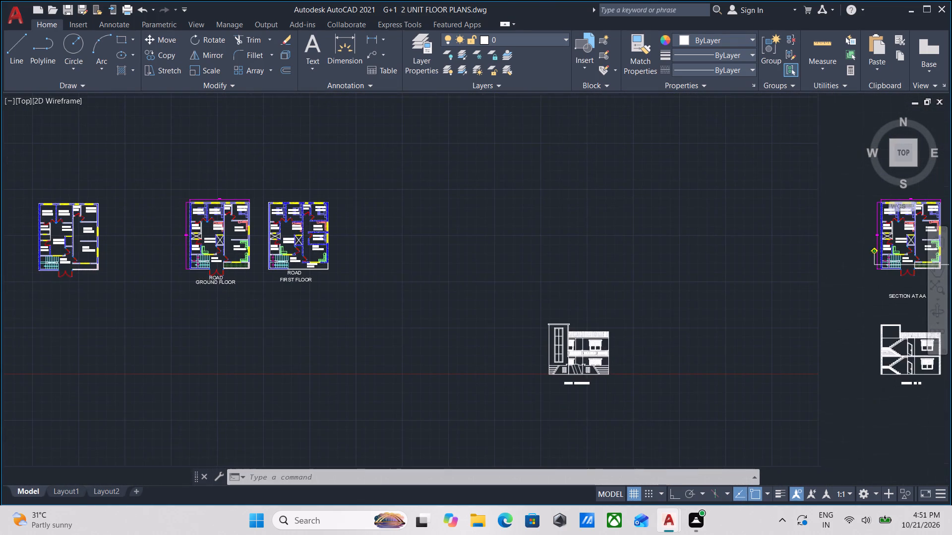
middle_click_drag(723, 394, 576, 385)
scroll(788, 396, "up", 1)
middle_click_drag(823, 395, 696, 446)
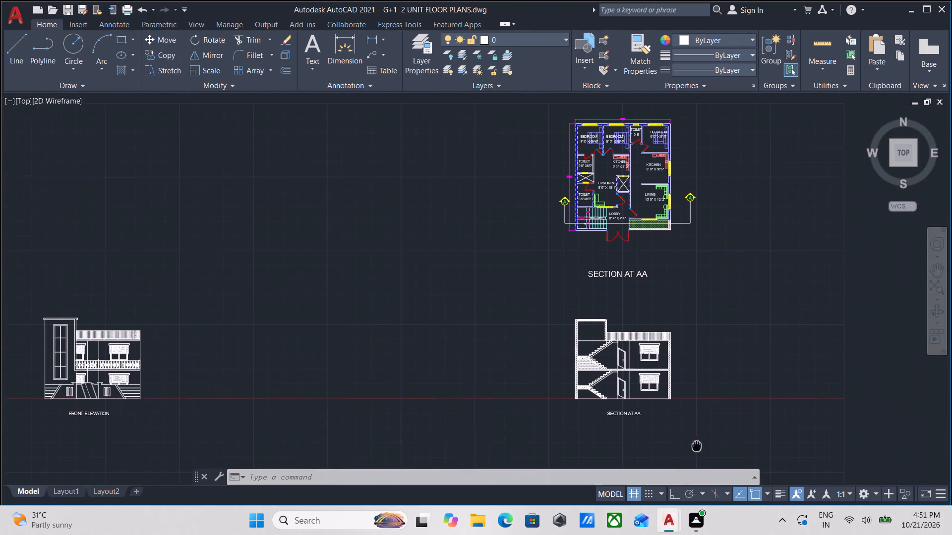
middle_click_drag(696, 446, 651, 444)
scroll(656, 416, "up", 1)
middle_click_drag(664, 414, 684, 463)
scroll(664, 414, "down", 1)
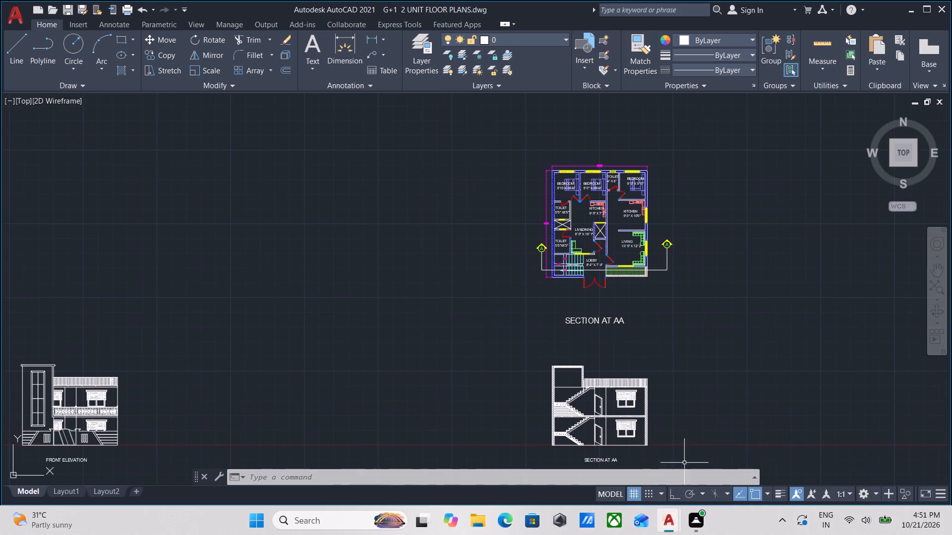
Group the whole stair section drawing together with the small SECTION AT AA title beneath it.
middle_click_drag(721, 451, 719, 418)
scroll(665, 434, "up", 1)
left_click(666, 454)
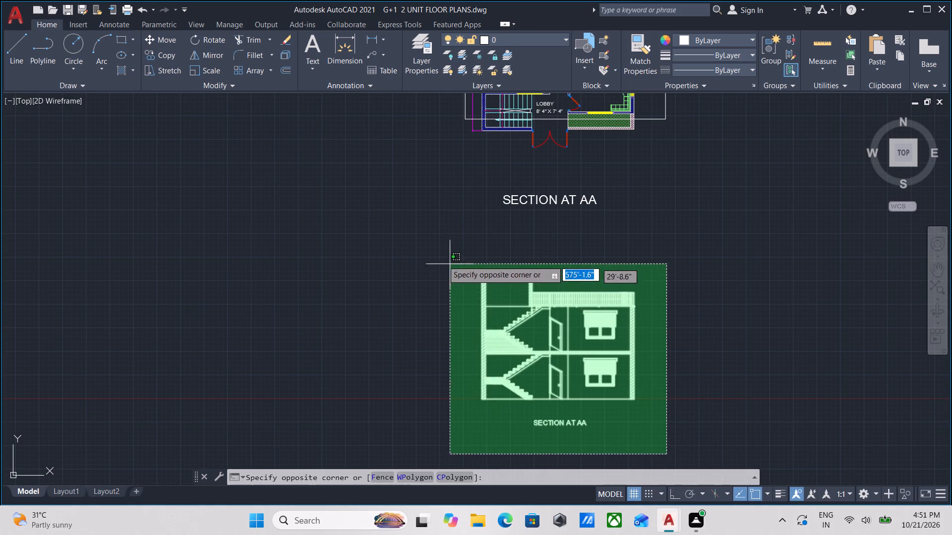
left_click(429, 251)
key("g")
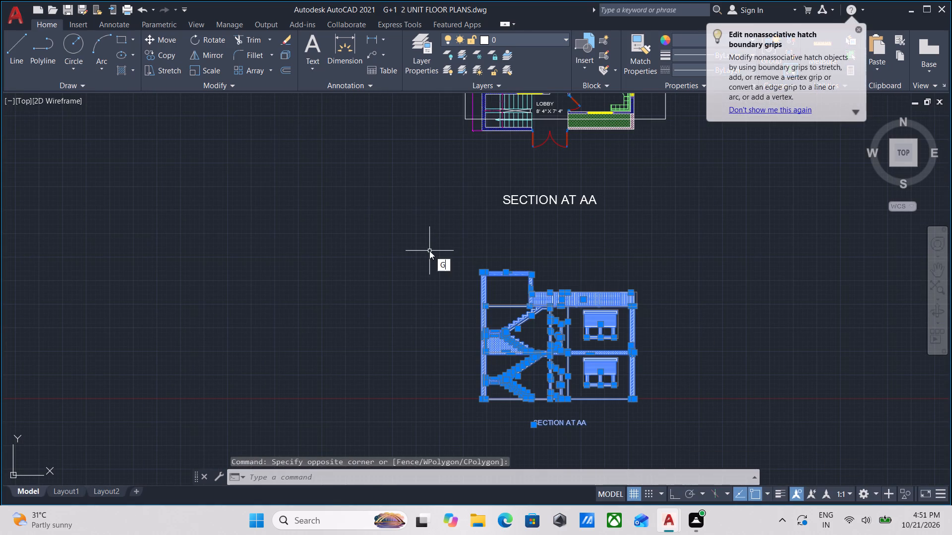
key("Return")
Move the grouped section drawing straight up about 12'-10" towards the plan above it, with Ortho on.
left_click(642, 414)
left_click(608, 371)
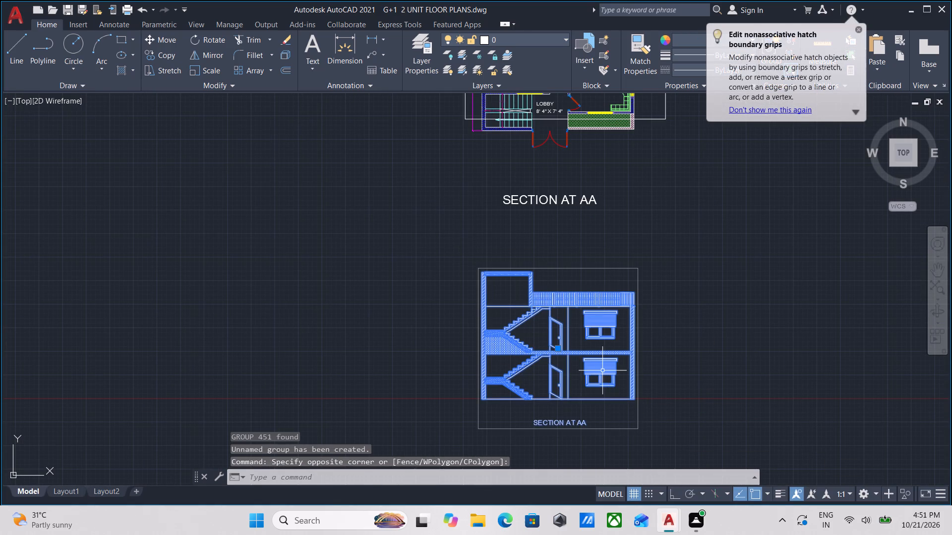
key("m")
key("Return")
scroll(521, 300, "up", 2)
scroll(435, 246, "up", 1)
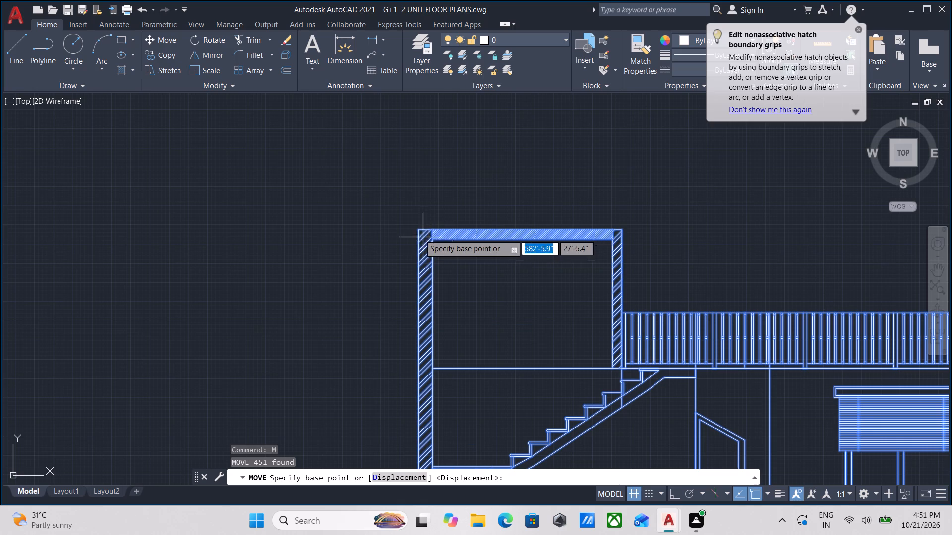
left_click(421, 227)
middle_click_drag(426, 175, 415, 323)
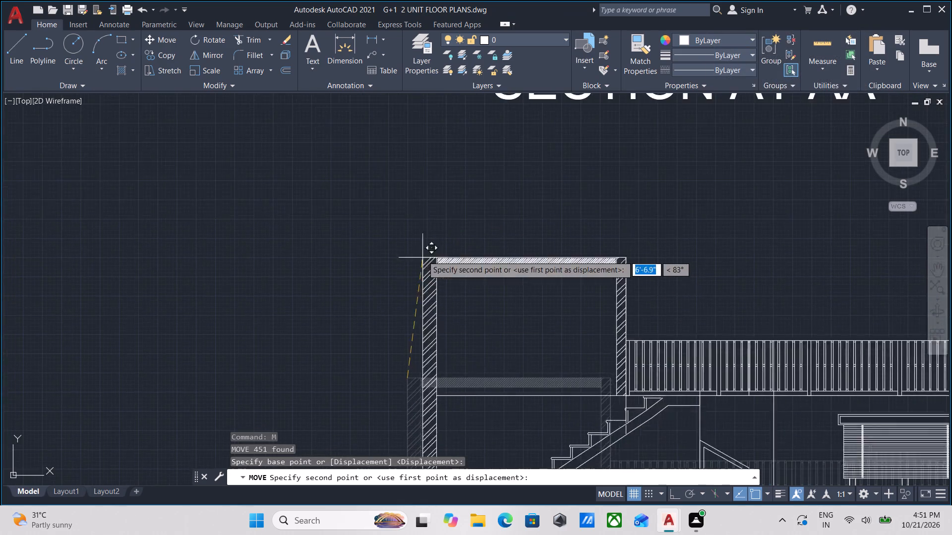
scroll(422, 254, "down", 2)
middle_click_drag(422, 254, 421, 277)
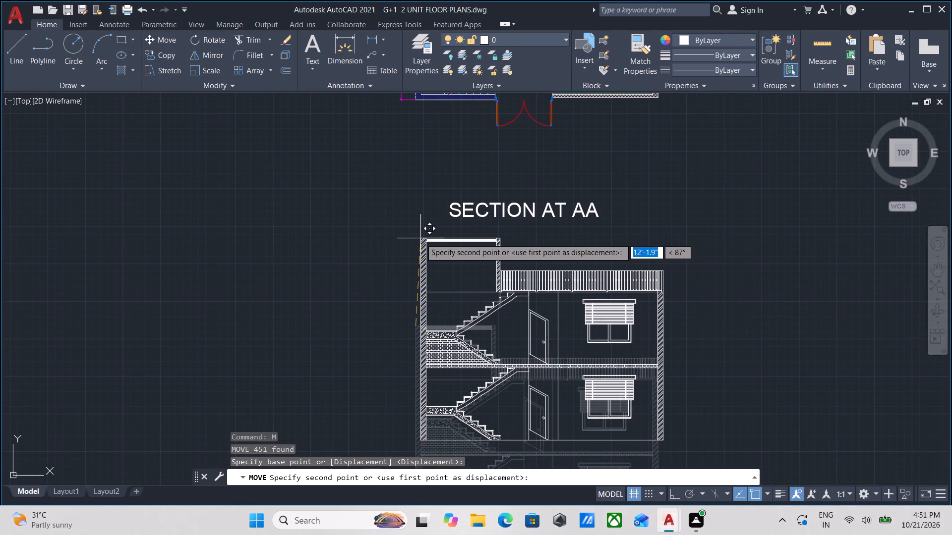
key("F8")
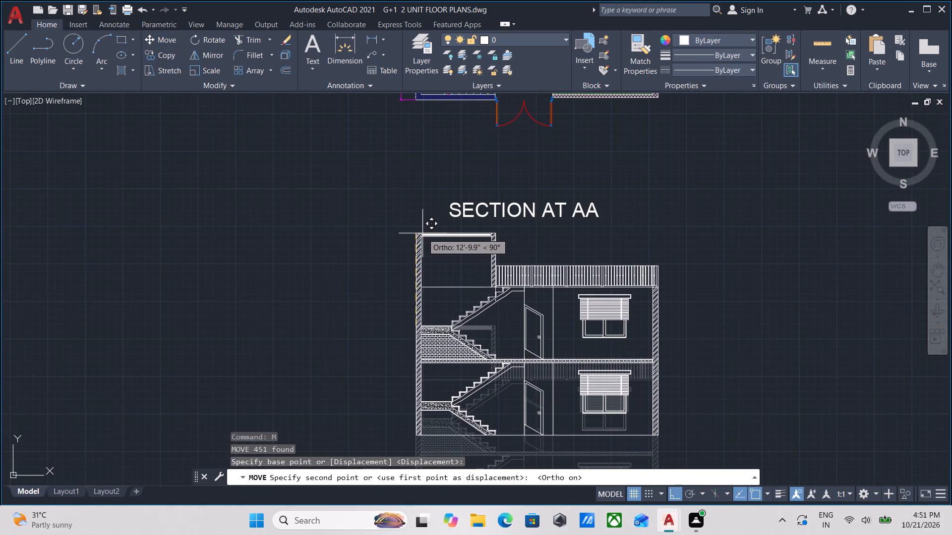
left_click(422, 232)
Move the large SECTION AT AA title straight up, closer to the plan's entrance gate.
middle_click_drag(447, 246, 448, 319)
left_click(553, 299)
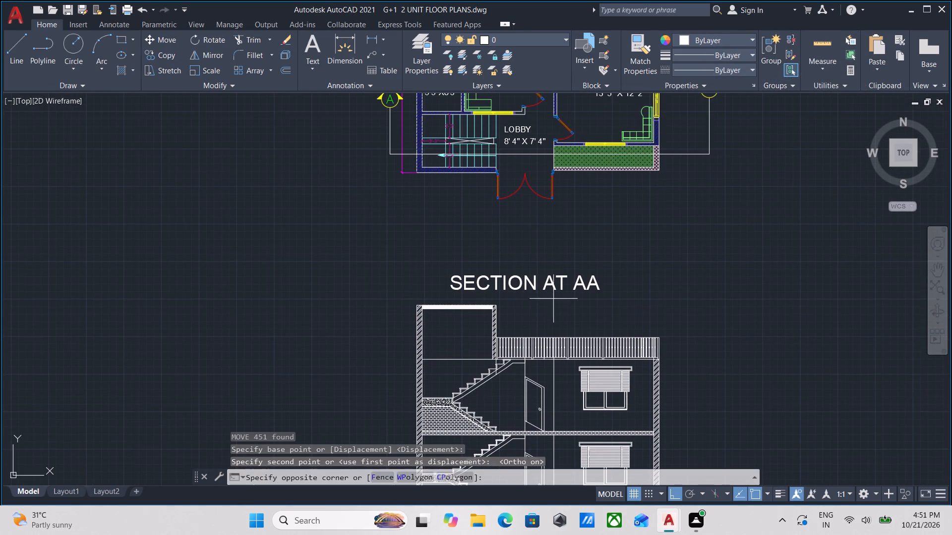
left_click(531, 264)
left_click(450, 291)
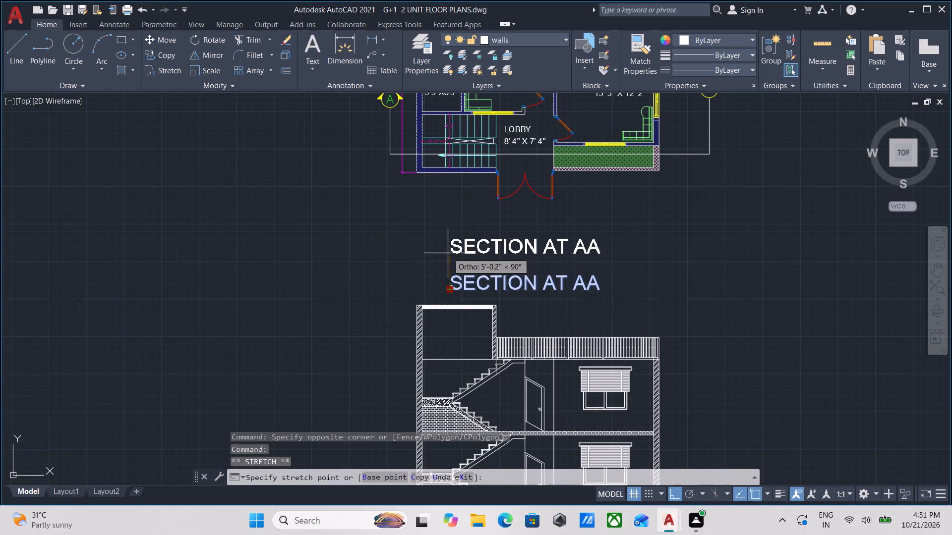
left_click(446, 242)
middle_click_drag(460, 278, 484, 233)
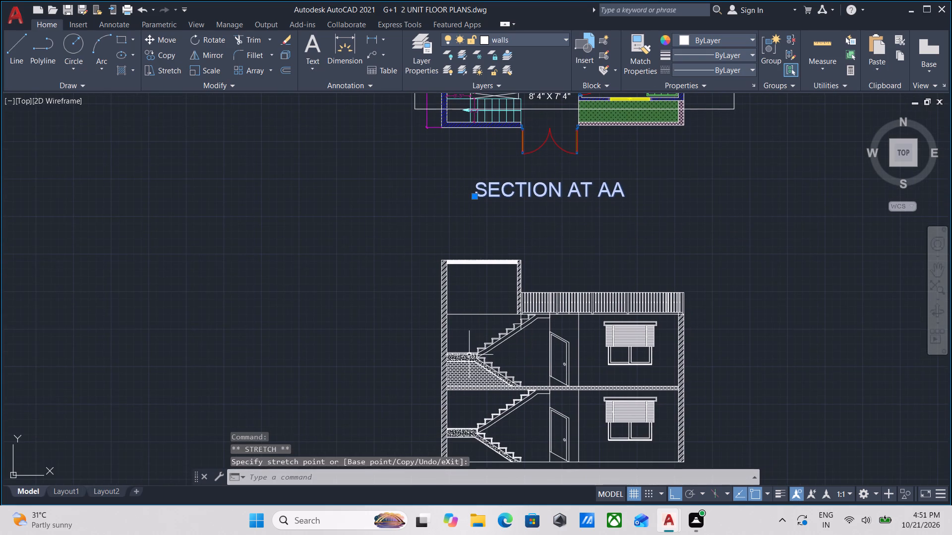
key("Escape")
Ungroup the section drawing so its parts can be edited individually.
middle_click_drag(463, 365, 466, 287)
scroll(460, 293, "up", 2)
left_click(462, 301)
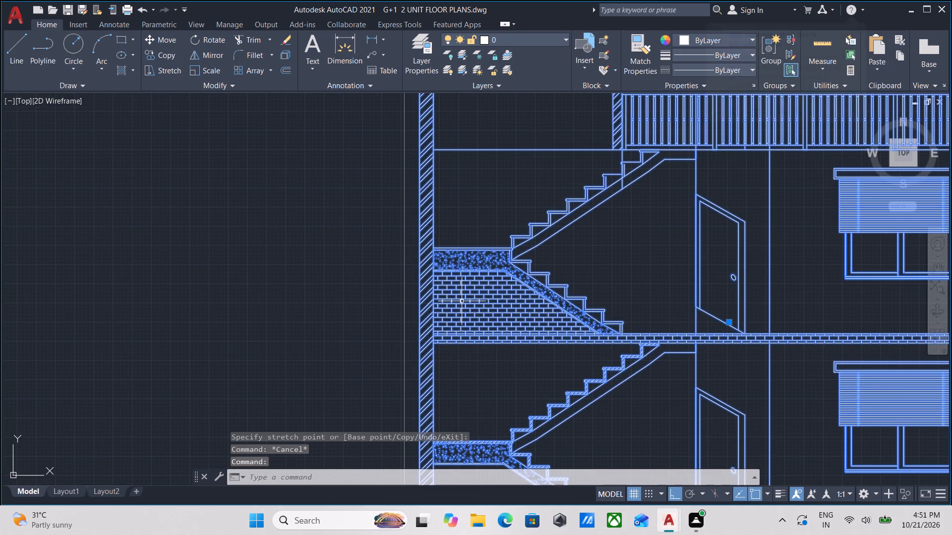
type("UNG")
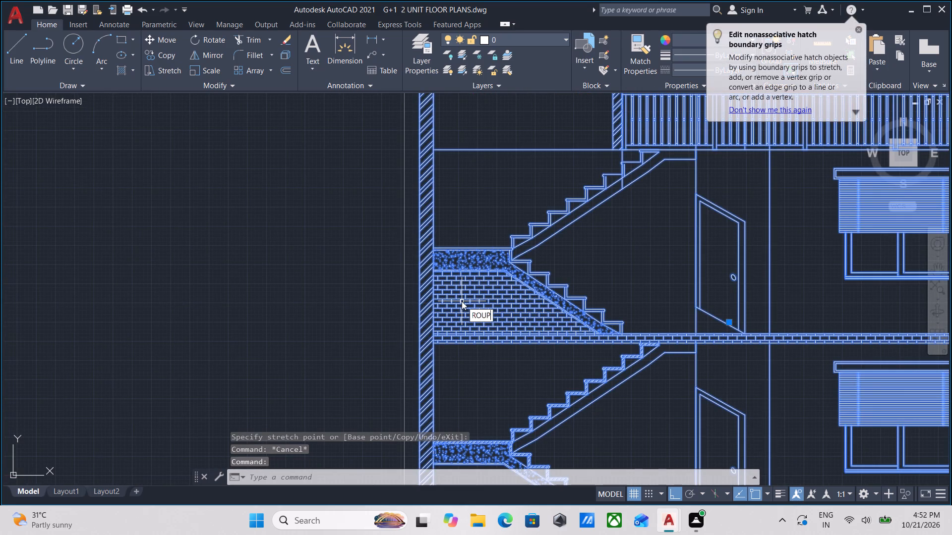
key("Return")
Erase the brick hatch under the upper stair landing and along the intermediate floor slab in the section.
scroll(462, 301, "up", 1)
left_click(465, 299)
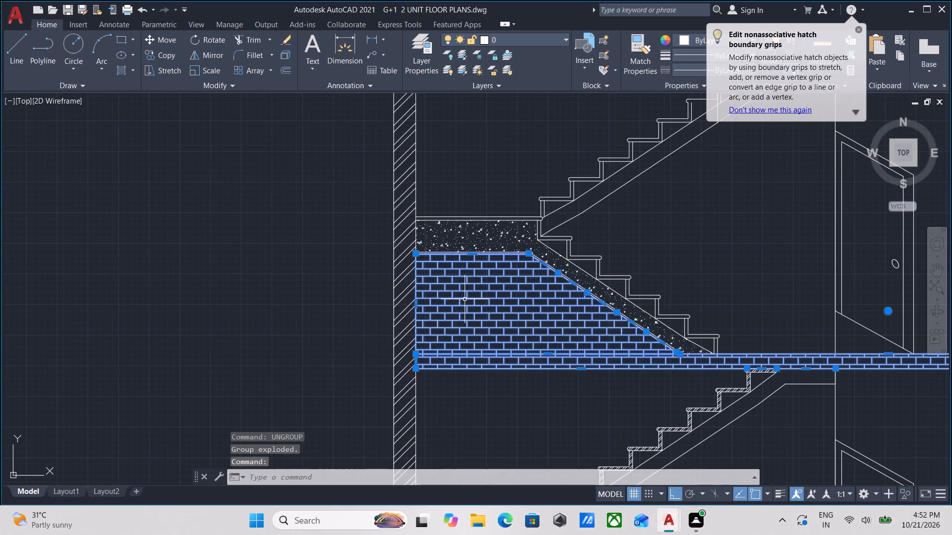
right_click(465, 299)
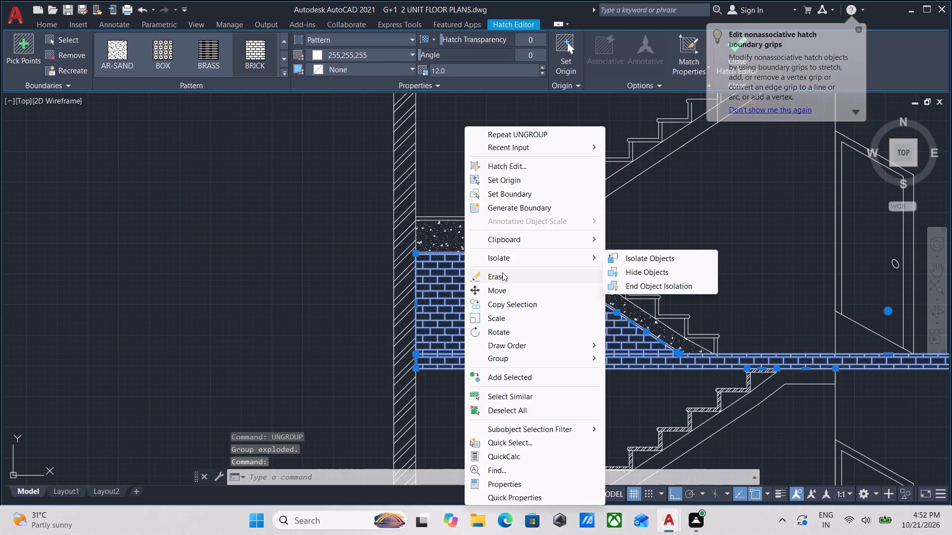
left_click(502, 273)
scroll(520, 309, "down", 1)
middle_click_drag(520, 309, 416, 301)
scroll(495, 350, "up", 1)
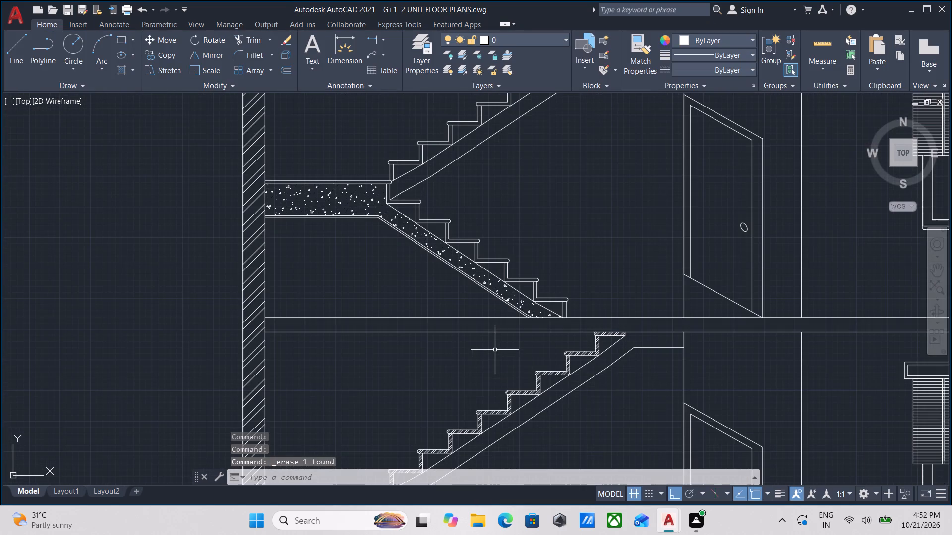
Hatch the section's intermediate floor slab with the AR-CONC pattern in white (255,255,255).
key("h")
key("Return")
scroll(504, 316, "down", 1)
middle_click_drag(503, 325, 504, 368)
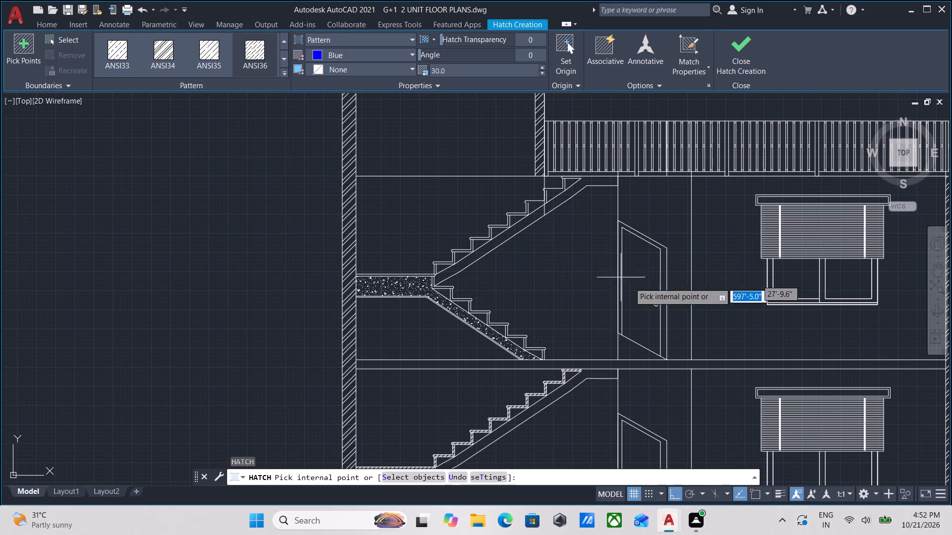
left_click(216, 50)
left_click(317, 53)
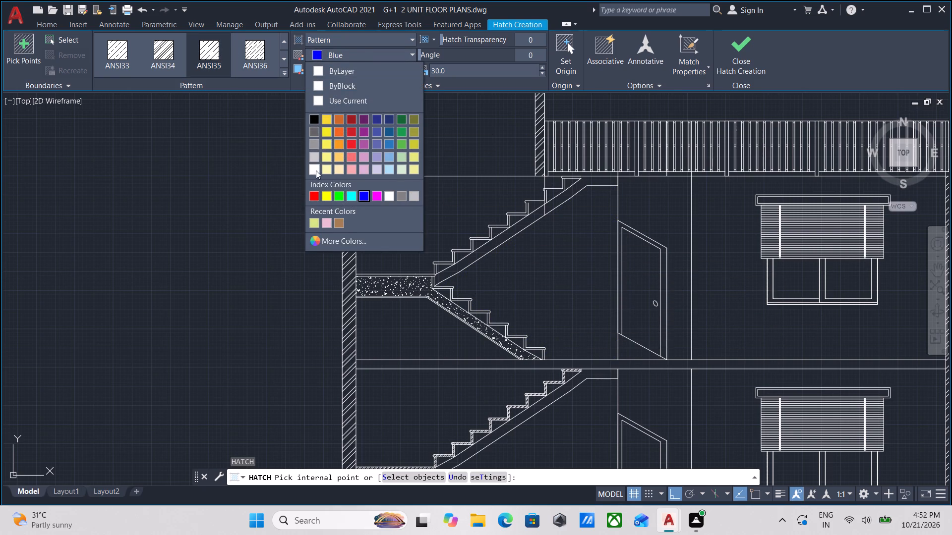
left_click(314, 169)
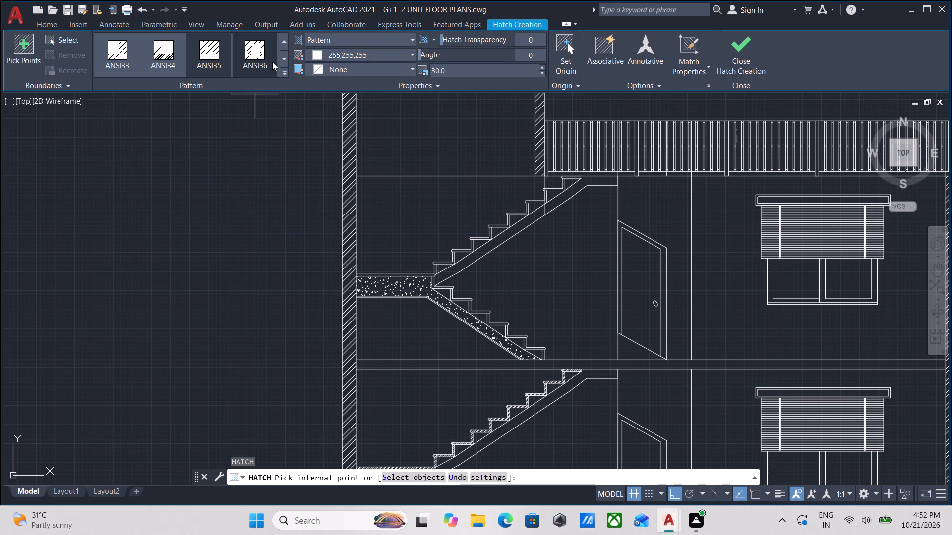
left_click(169, 55)
scroll(599, 358, "up", 1)
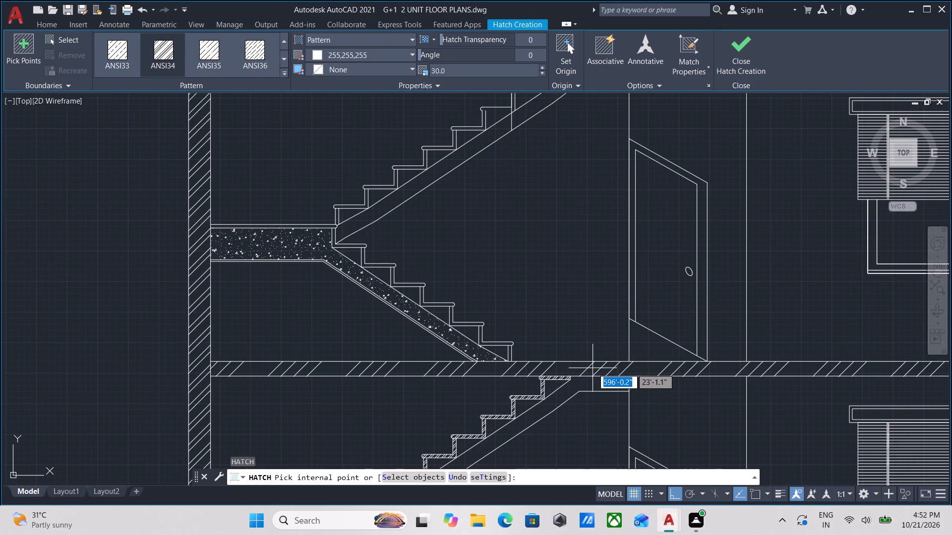
scroll(593, 368, "down", 1)
left_click(284, 54)
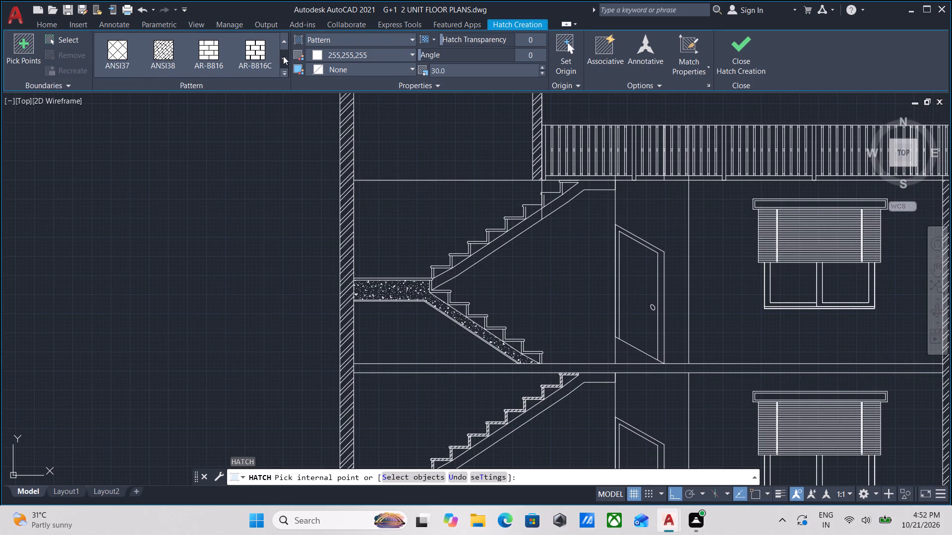
double_click(283, 56)
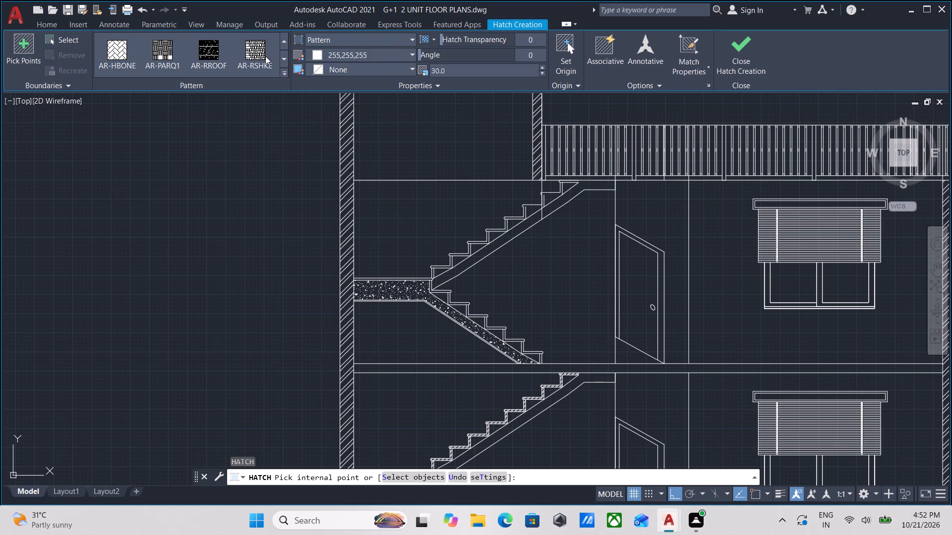
scroll(265, 56, "up", 1)
left_click(262, 54)
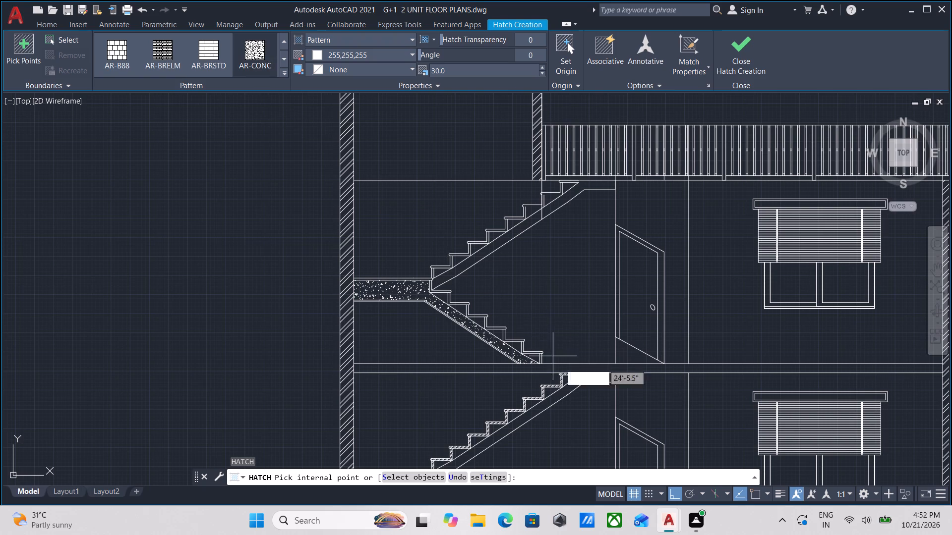
scroll(600, 391, "up", 2)
left_click(607, 329)
scroll(607, 329, "down", 4)
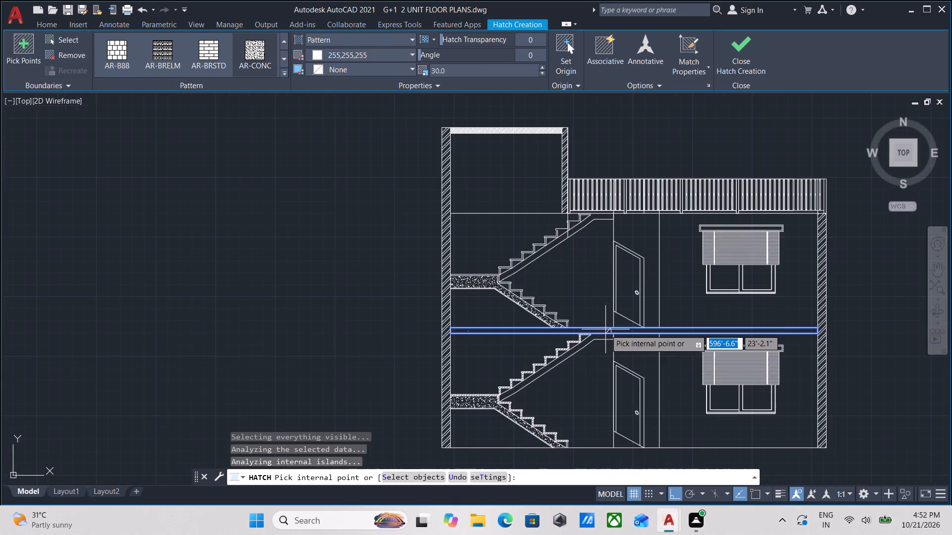
Set the slab hatch's scale to 0.8 and finish the hatch.
middle_click_drag(605, 329, 555, 329)
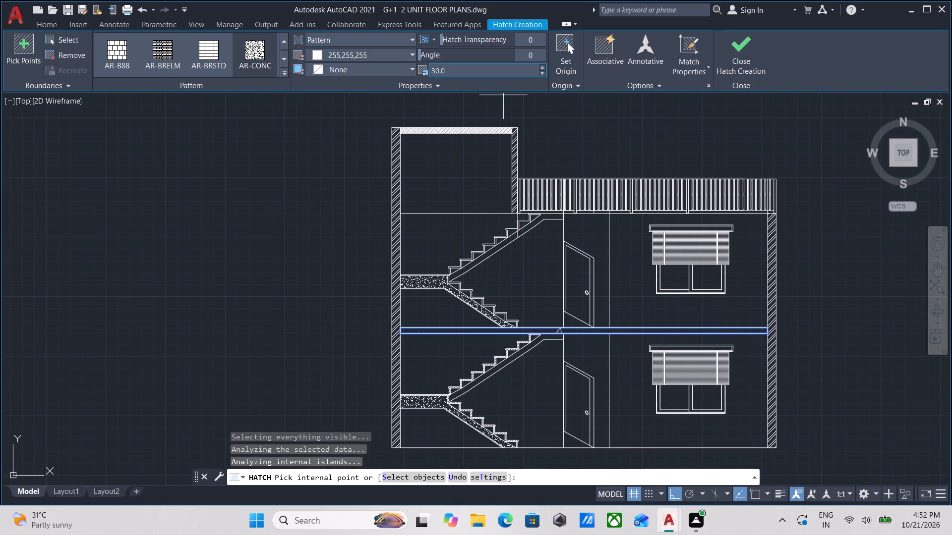
left_click_drag(471, 69, 403, 69)
type("0.")
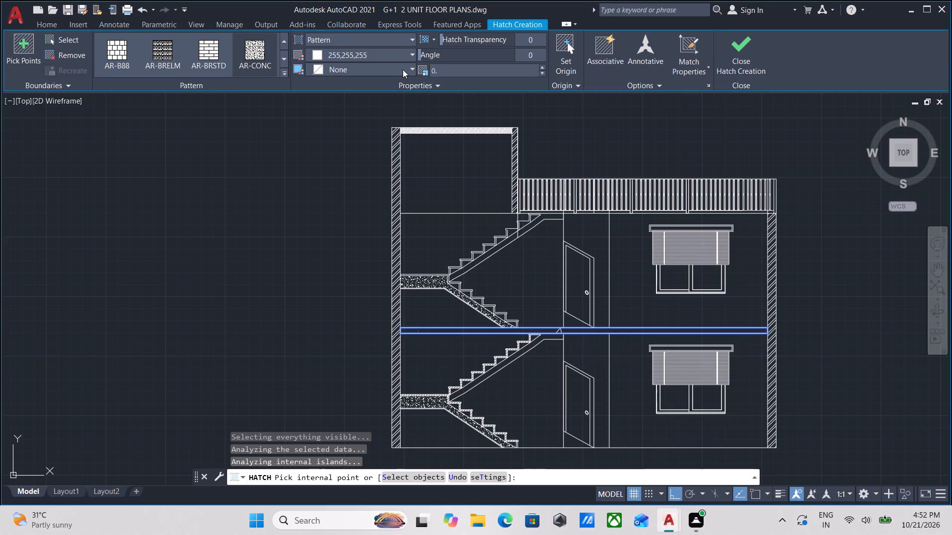
key("8")
key("Return")
scroll(495, 293, "up", 2)
scroll(526, 278, "down", 1)
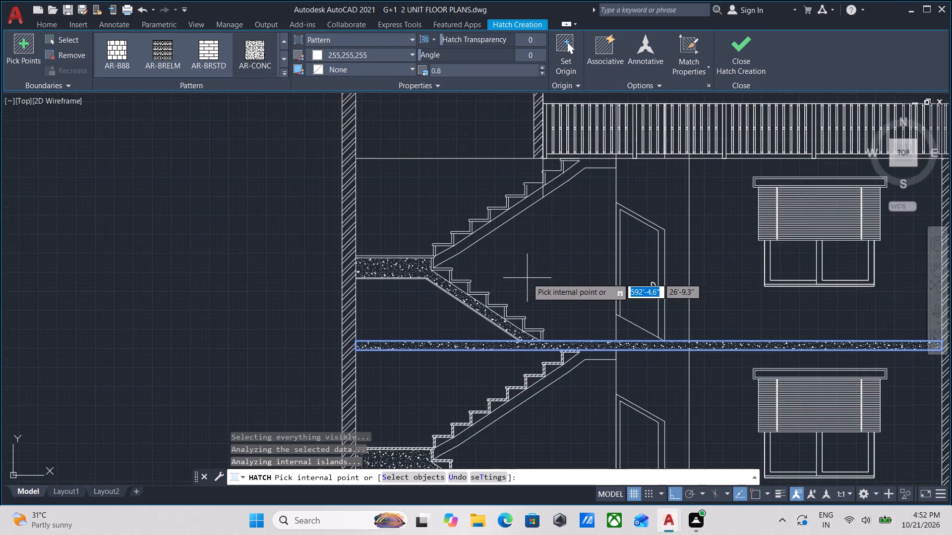
middle_click_drag(527, 278, 553, 222)
scroll(776, 357, "down", 1)
middle_click_drag(774, 354, 771, 350)
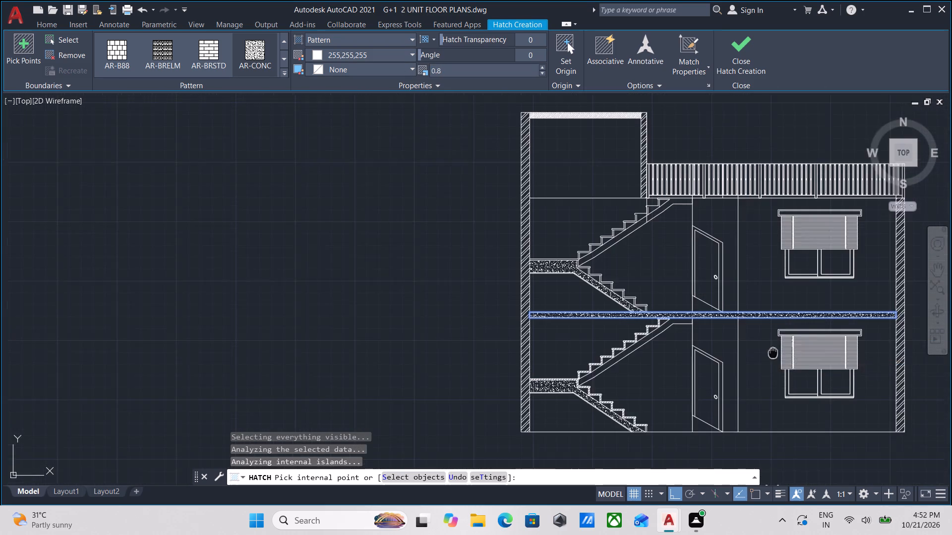
middle_click_drag(771, 350, 694, 367)
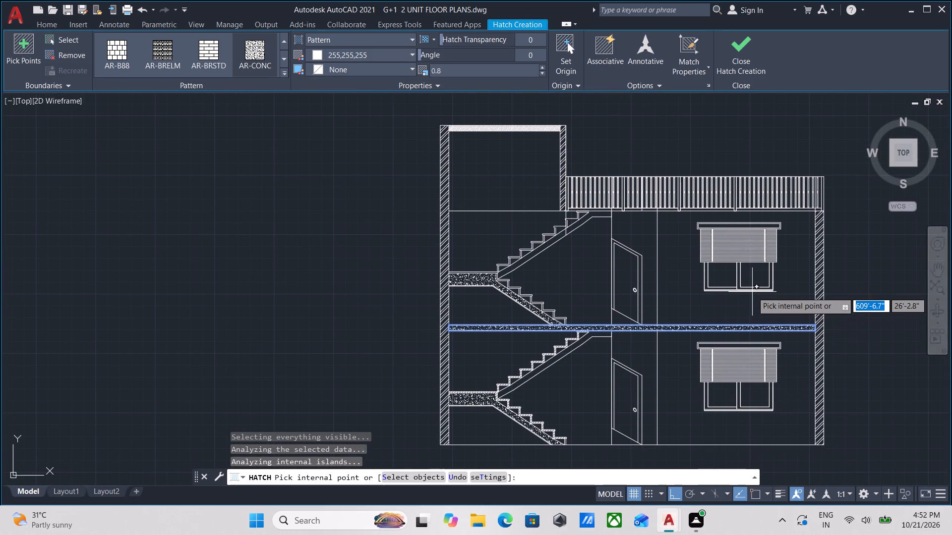
left_click(728, 57)
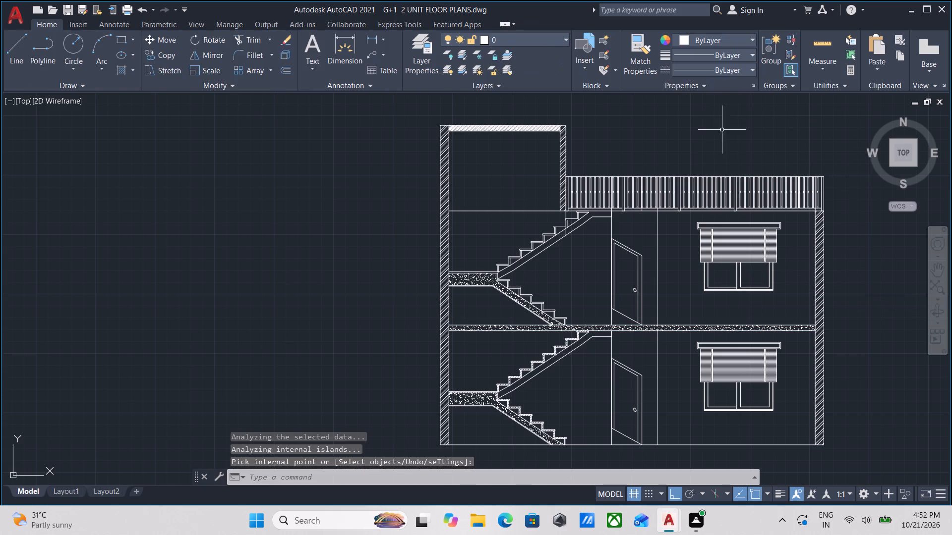
Add a vertical linear dimension for the first floor plan's overall depth, from the upper-right wall corner to the balcony's outer corner, placed outside the plan.
scroll(728, 154, "down", 2)
middle_click_drag(706, 192, 740, 297)
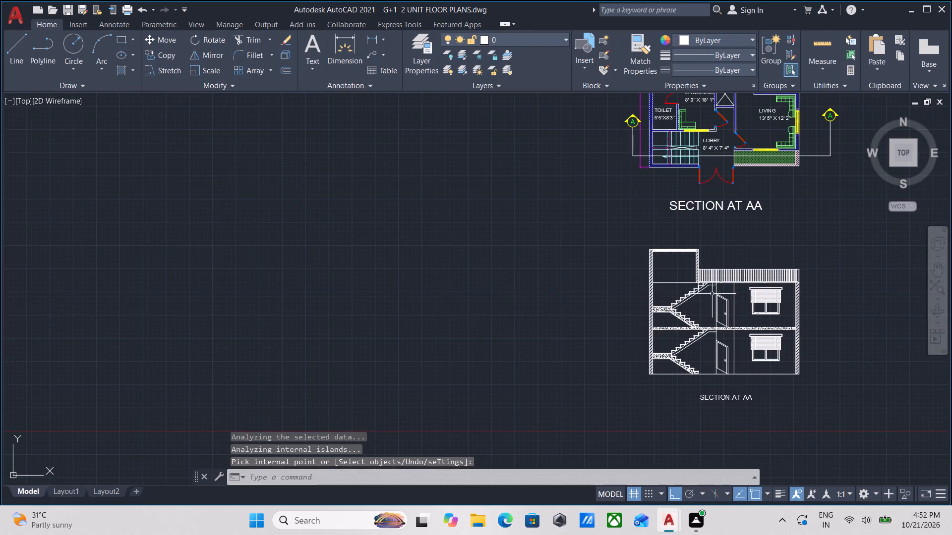
middle_click_drag(712, 294, 612, 333)
scroll(569, 303, "down", 3)
middle_click_drag(573, 303, 840, 321)
scroll(681, 346, "up", 2)
middle_click_drag(550, 324, 853, 376)
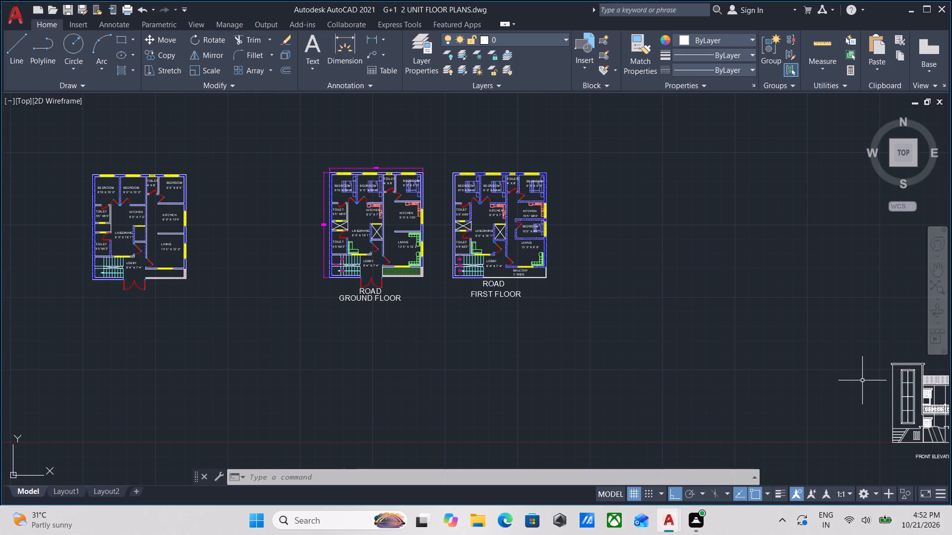
scroll(414, 288, "up", 1)
middle_click_drag(424, 291, 618, 382)
middle_click_drag(595, 371, 623, 395)
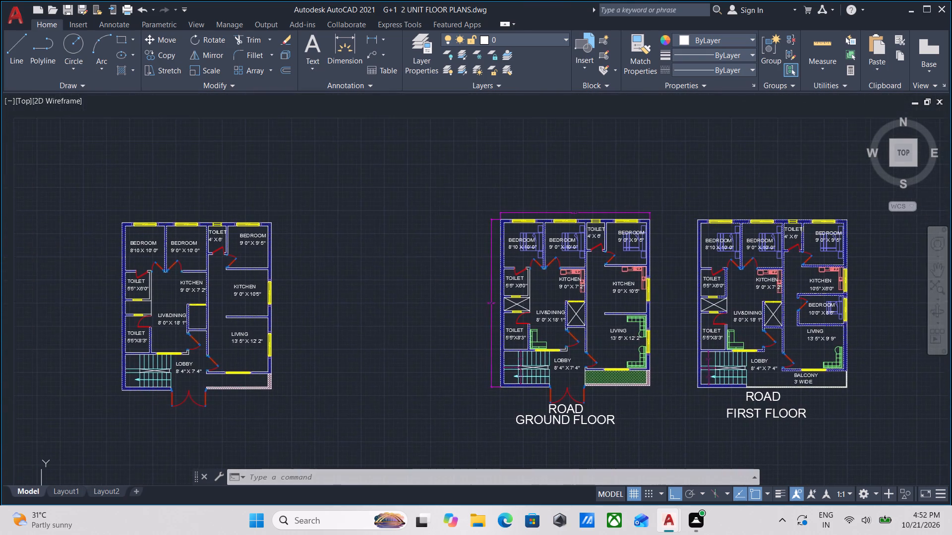
scroll(662, 400, "up", 1)
middle_click_drag(662, 399, 573, 391)
middle_click_drag(639, 385, 597, 405)
middle_click_drag(616, 372, 606, 391)
type("DLI")
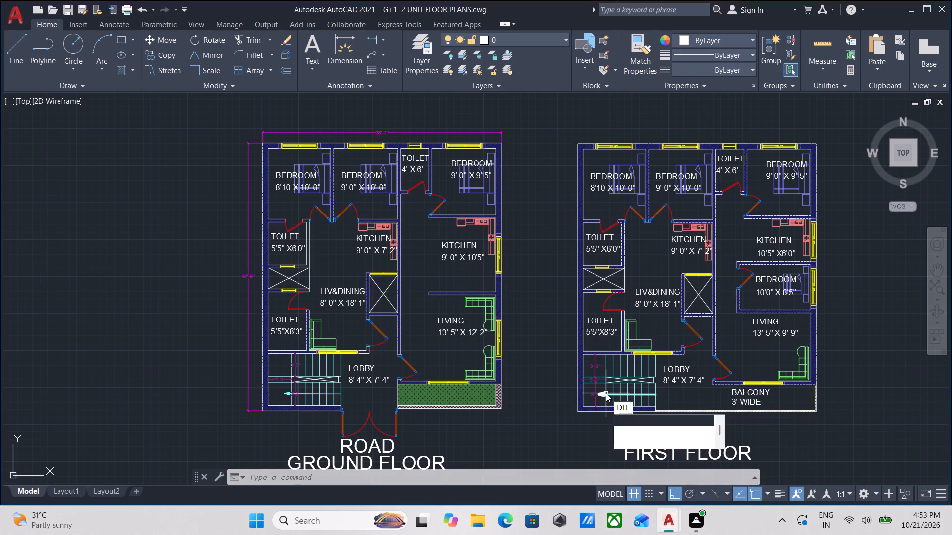
key("Return")
middle_click_drag(787, 211, 717, 216)
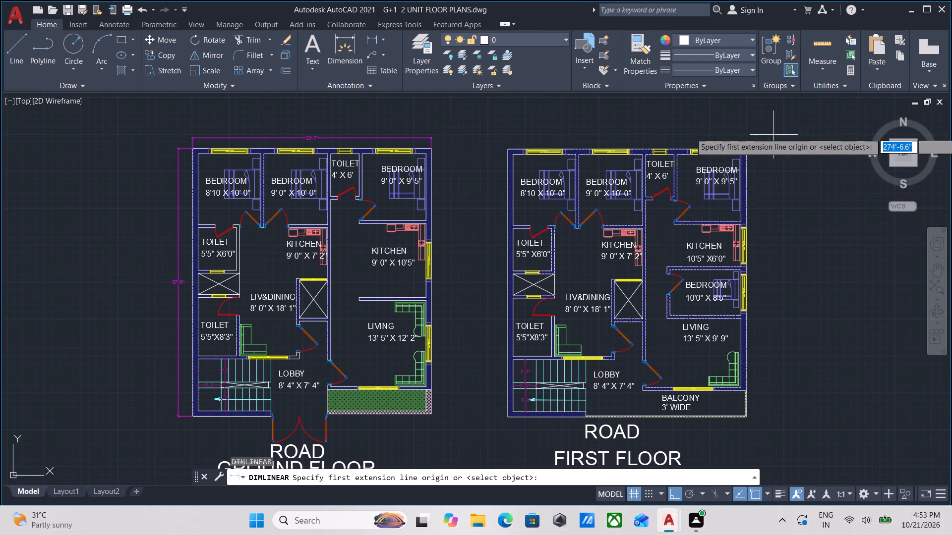
scroll(752, 143, "up", 1)
left_click(746, 154)
middle_click_drag(742, 301, 731, 100)
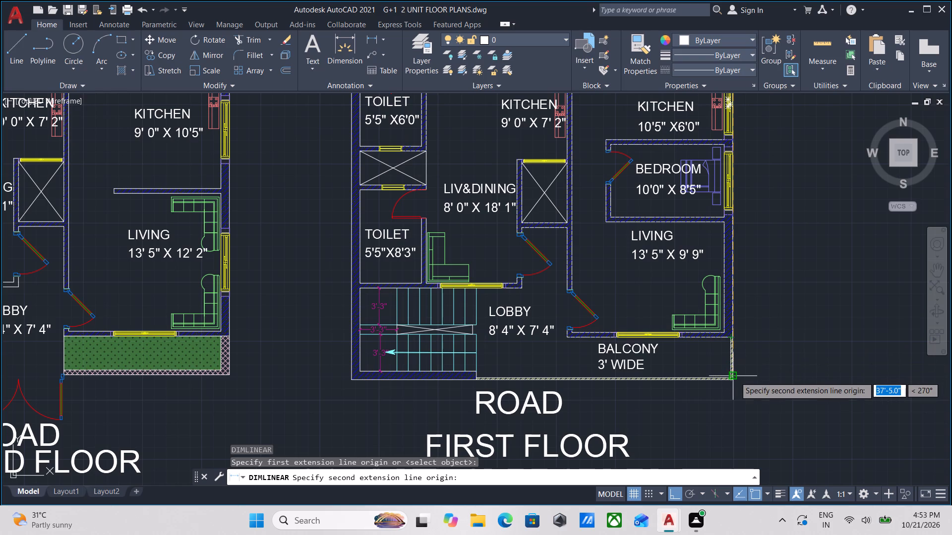
scroll(734, 385, "up", 2)
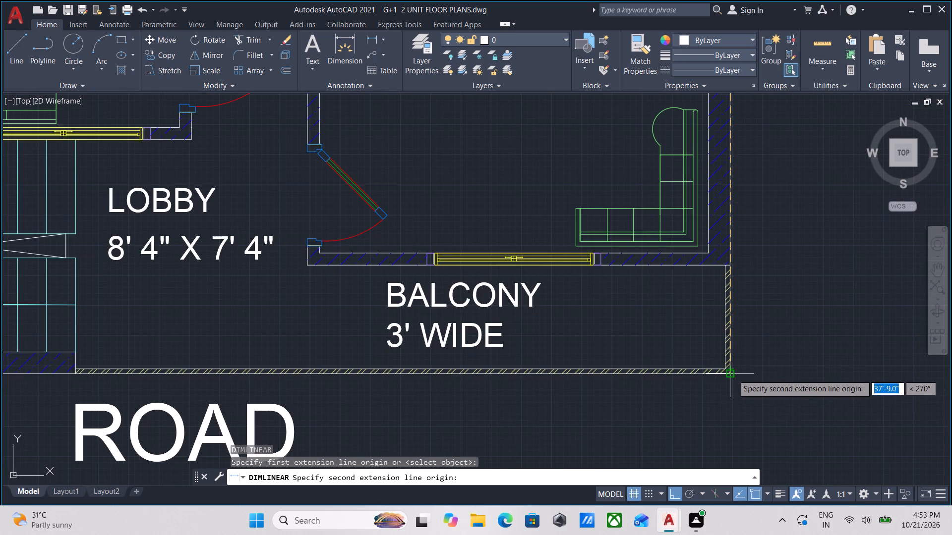
left_click(733, 374)
scroll(765, 373, "down", 3)
middle_click_drag(783, 351, 776, 384)
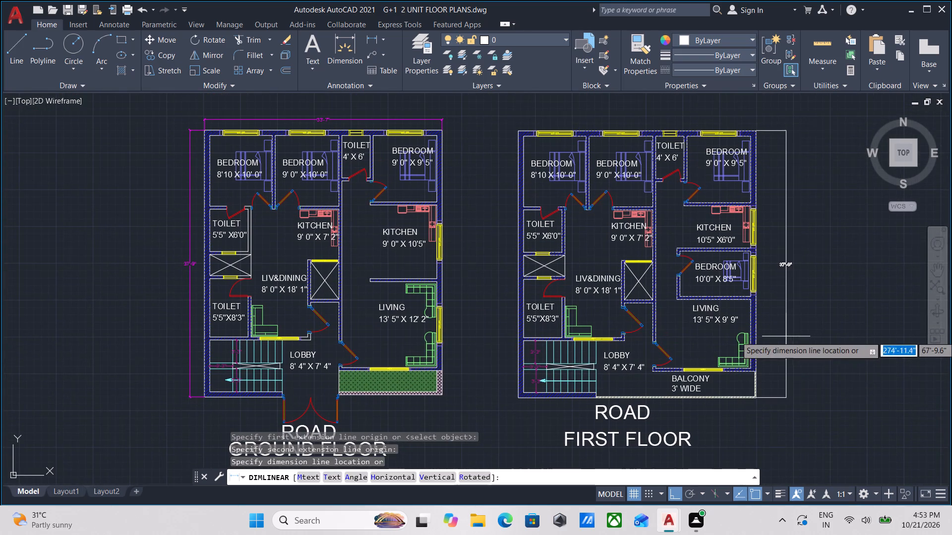
left_click(783, 336)
Add a horizontal linear dimension for the first floor plan's overall width, between its outer wall corners, placed above the bedrooms.
middle_click_drag(641, 229, 690, 331)
scroll(601, 255, "up", 1)
middle_click_drag(600, 252, 605, 259)
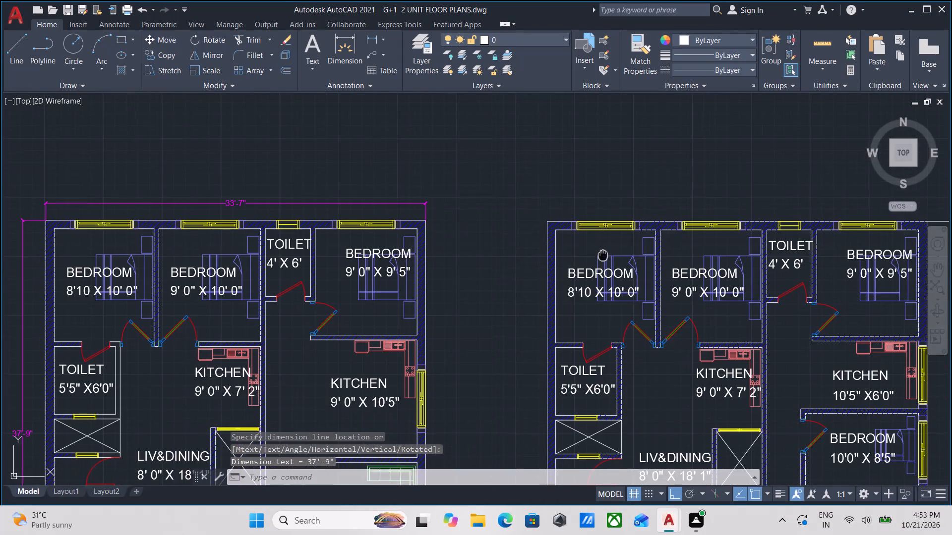
middle_click_drag(605, 259, 609, 265)
type("DLI")
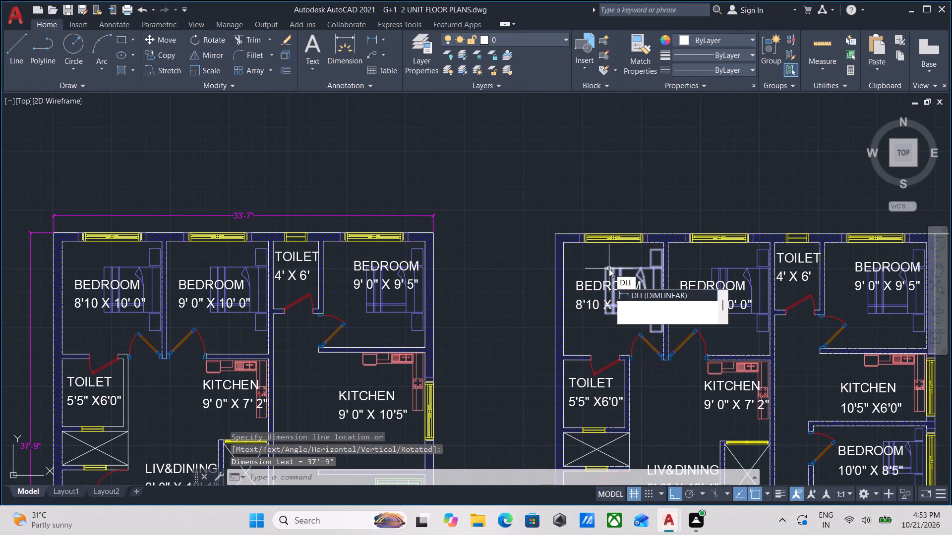
key("Return")
scroll(599, 229, "up", 1)
left_click(530, 235)
middle_click_drag(657, 223, 456, 212)
scroll(636, 221, "down", 2)
middle_click_drag(636, 221, 516, 230)
scroll(683, 229, "up", 1)
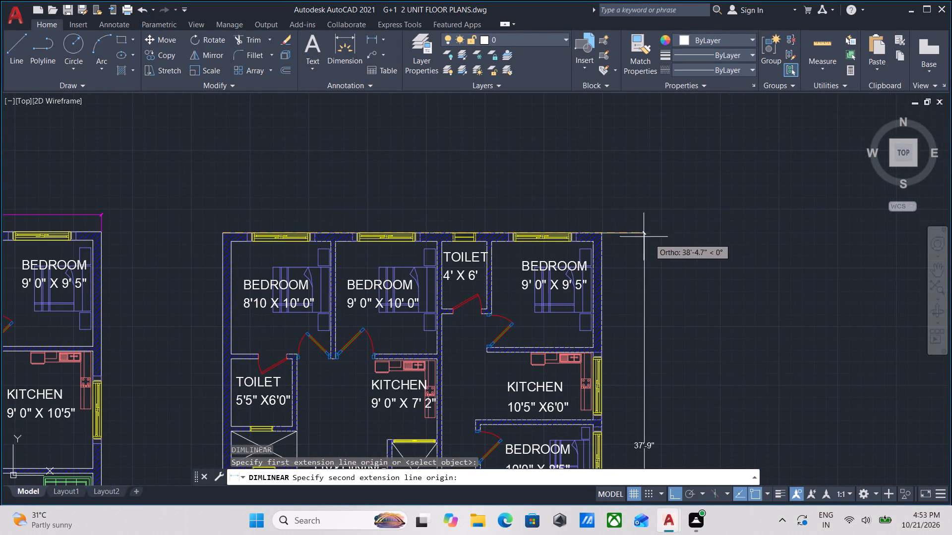
left_click(603, 233)
left_click(603, 211)
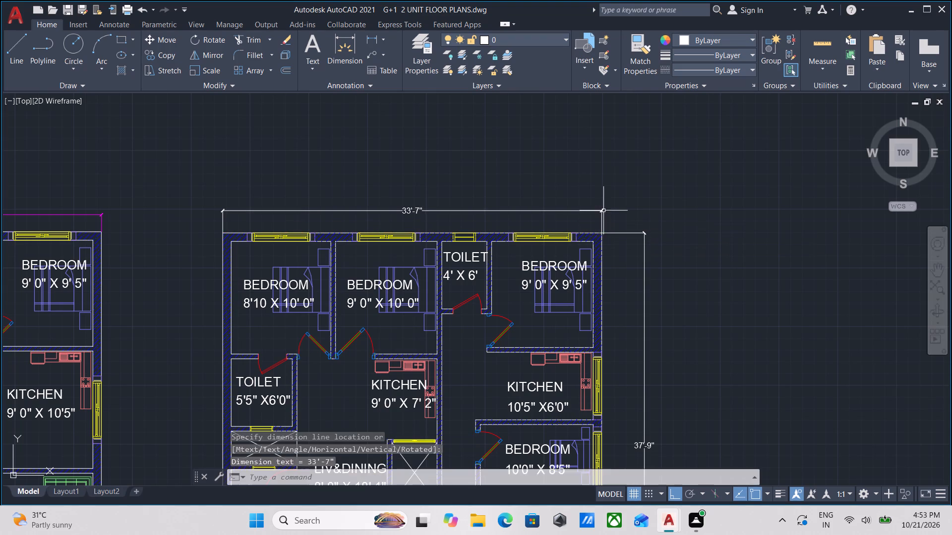
Match the properties of the ground floor's magenta overall depth dimension onto the first floor's vertical dimension.
scroll(553, 206, "down", 1)
middle_click_drag(553, 206, 666, 178)
middle_click_drag(563, 239, 649, 200)
middle_click_drag(487, 228, 645, 219)
scroll(347, 247, "up", 2)
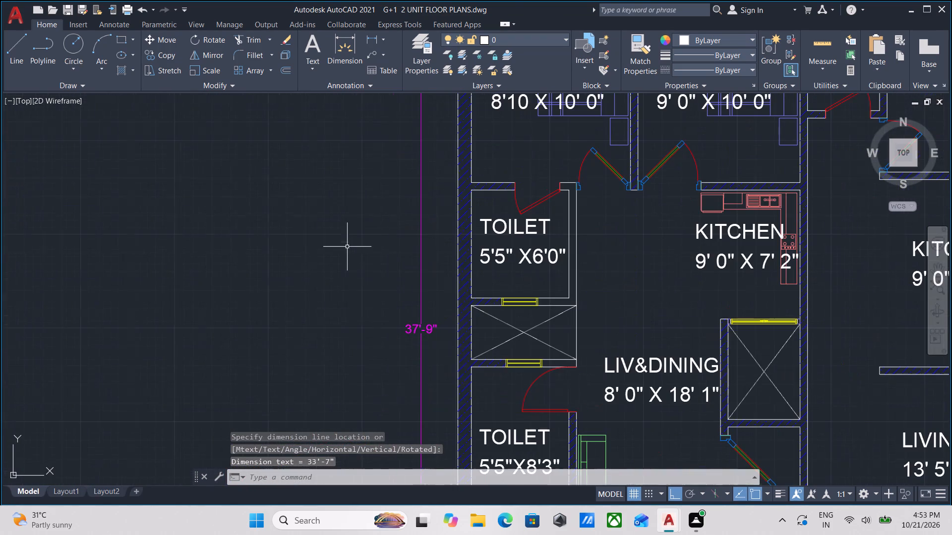
scroll(412, 271, "down", 1)
middle_click(412, 271)
type("MA")
key("Return")
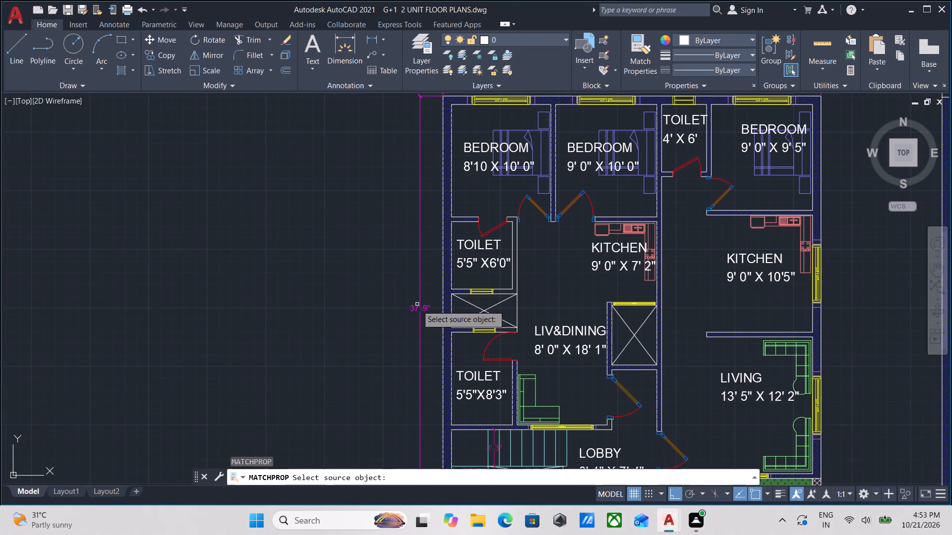
left_click(418, 308)
scroll(405, 170, "down", 2)
middle_click_drag(400, 174, 268, 315)
scroll(601, 367, "up", 1)
middle_click_drag(675, 378, 662, 358)
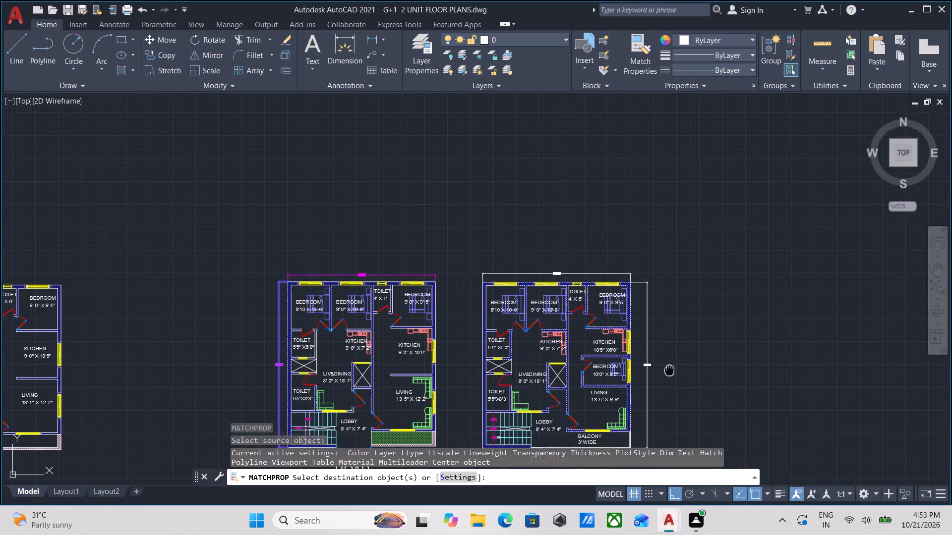
middle_click_drag(662, 358, 639, 312)
scroll(627, 297, "up", 2)
left_click(587, 302)
Apply the same matched dimension properties to the first floor's overall width dimension and end the matching.
scroll(605, 214, "down", 1)
middle_click_drag(605, 214, 627, 247)
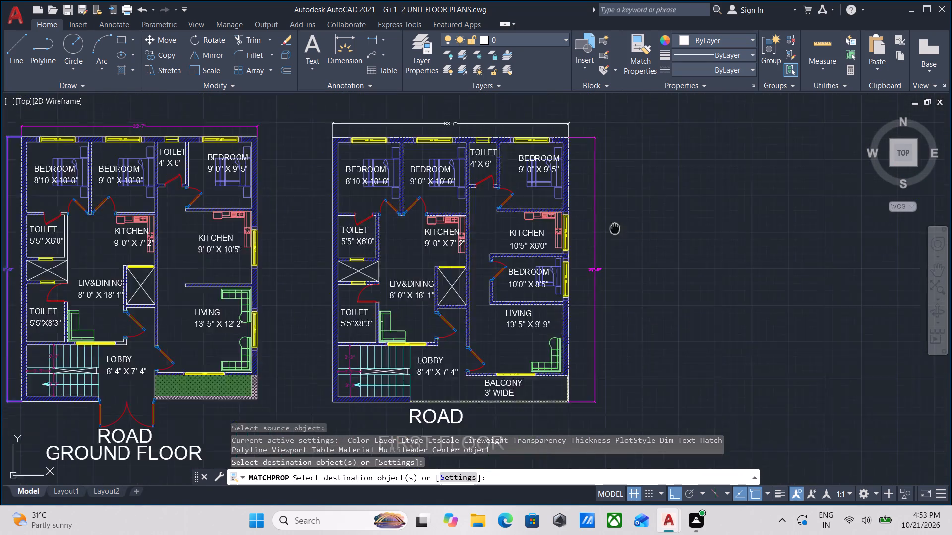
middle_click_drag(627, 247, 693, 336)
middle_click_drag(655, 263, 718, 307)
scroll(626, 305, "up", 2)
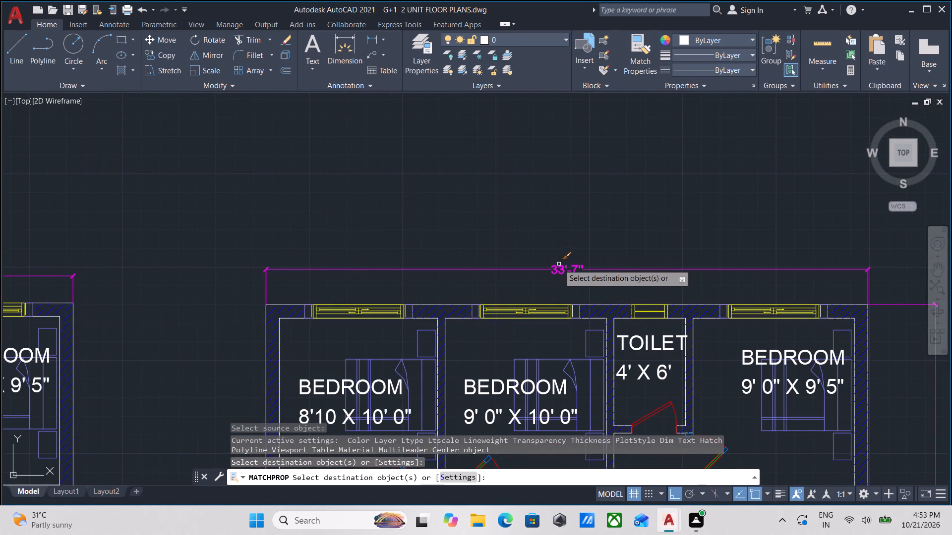
left_click(559, 264)
scroll(592, 235, "down", 2)
middle_click_drag(592, 235, 612, 188)
scroll(841, 264, "down", 1)
middle_click_drag(840, 266, 804, 202)
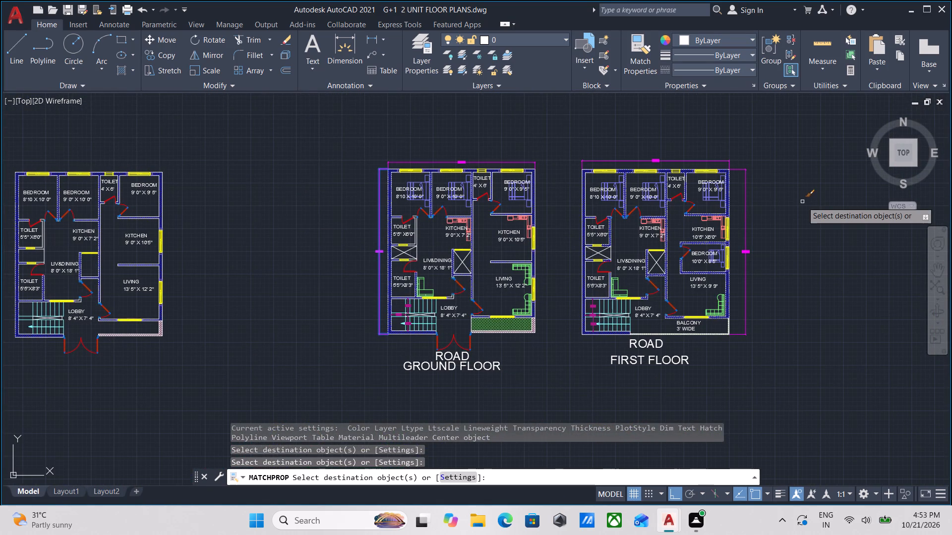
scroll(809, 208, "up", 1)
key("Escape")
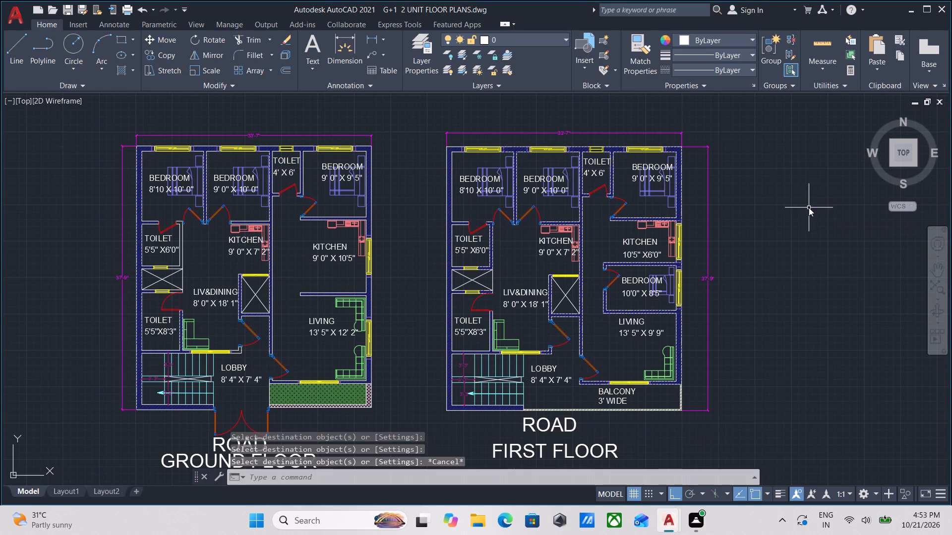
Examine the first floor plan's toilets, ducts and living/dining area up close.
scroll(595, 356, "up", 1)
middle_click_drag(581, 316, 710, 314)
scroll(678, 258, "up", 2)
scroll(633, 249, "down", 1)
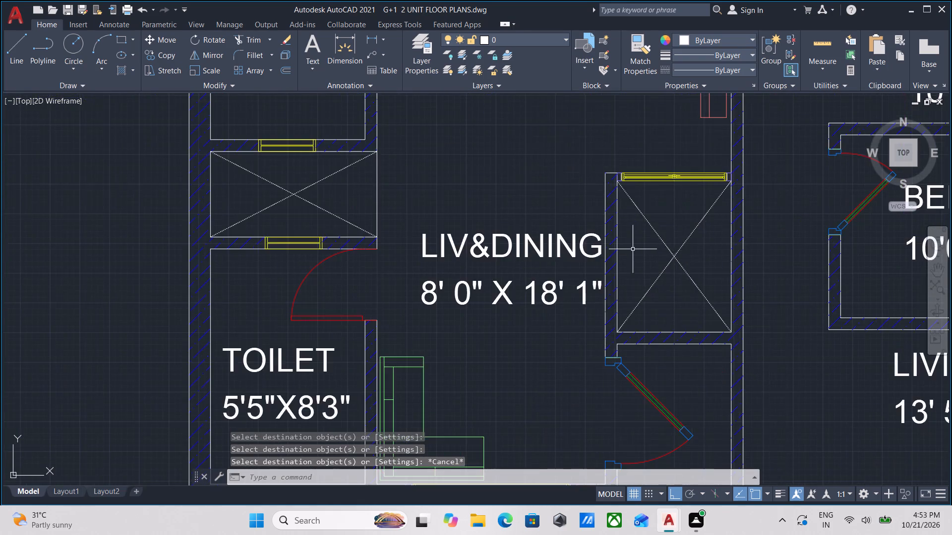
middle_click_drag(633, 249, 692, 279)
scroll(538, 255, "down", 1)
middle_click_drag(538, 255, 623, 286)
scroll(500, 293, "up", 1)
scroll(731, 312, "up", 1)
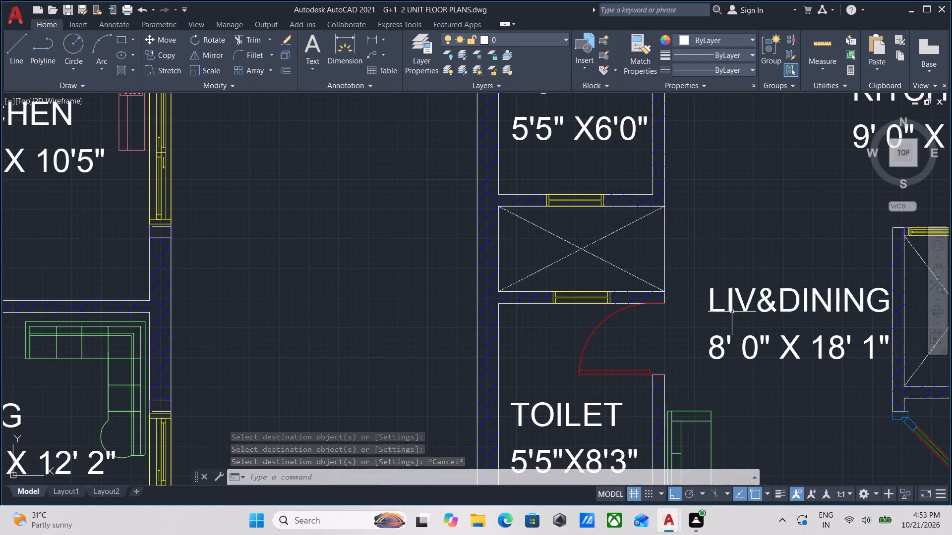
Examine the ground floor plan's kitchens, toilets, duct shafts, living areas and lobby, along with its overall dimensions.
middle_click_drag(736, 309, 655, 333)
scroll(691, 331, "down", 1)
middle_click_drag(600, 305, 848, 308)
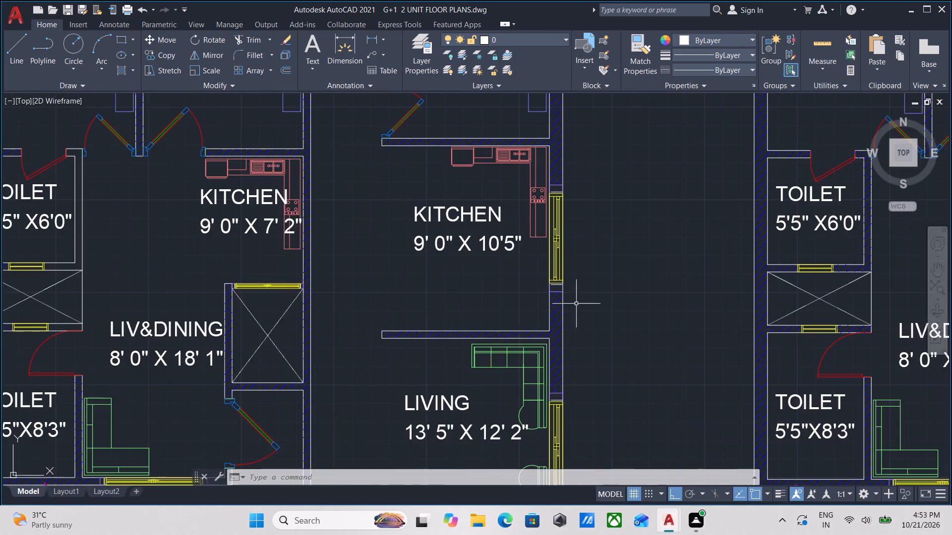
middle_click_drag(322, 299, 585, 287)
middle_click_drag(585, 287, 474, 285)
scroll(585, 287, "down", 1)
scroll(413, 261, "up", 1)
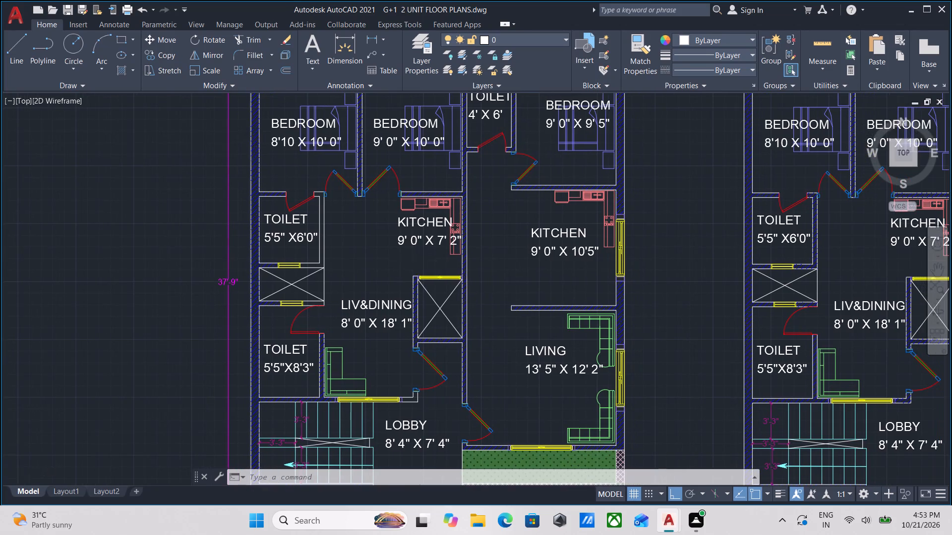
scroll(413, 258, "up", 1)
scroll(413, 257, "down", 1)
middle_click_drag(413, 257, 439, 249)
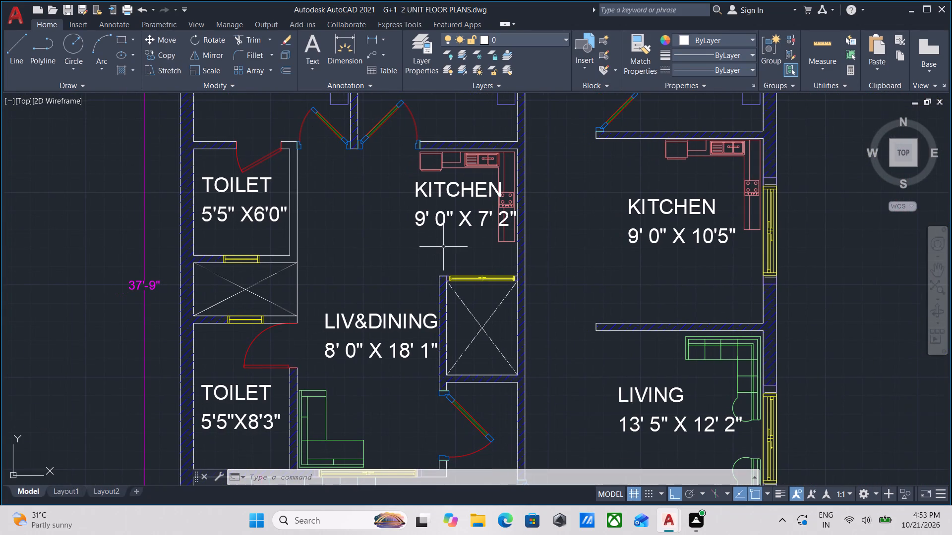
scroll(432, 250, "up", 1)
scroll(461, 261, "down", 2)
middle_click_drag(462, 263, 468, 270)
middle_click_drag(457, 236, 478, 284)
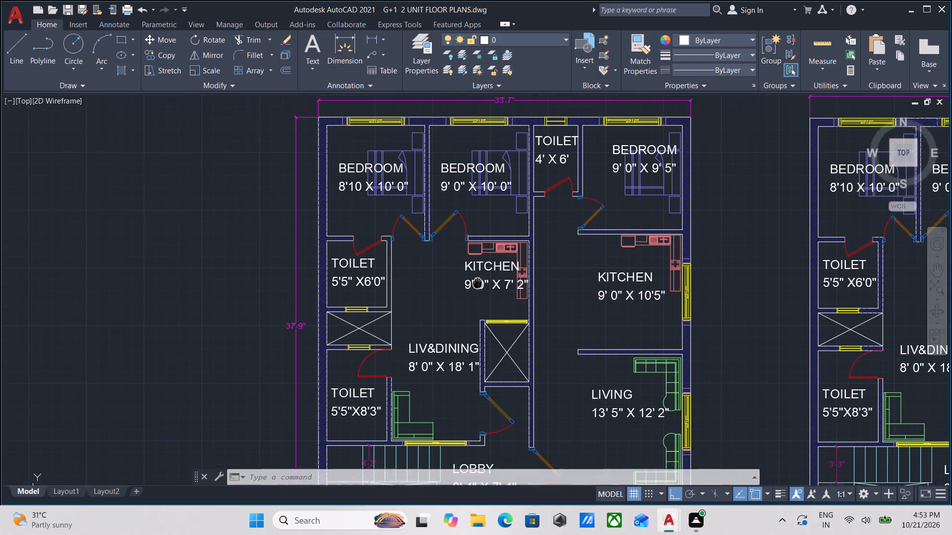
middle_click_drag(478, 284, 478, 284)
scroll(575, 320, "up", 1)
scroll(575, 320, "down", 1)
middle_click_drag(575, 319, 549, 263)
scroll(567, 298, "down", 1)
middle_click_drag(567, 300, 520, 217)
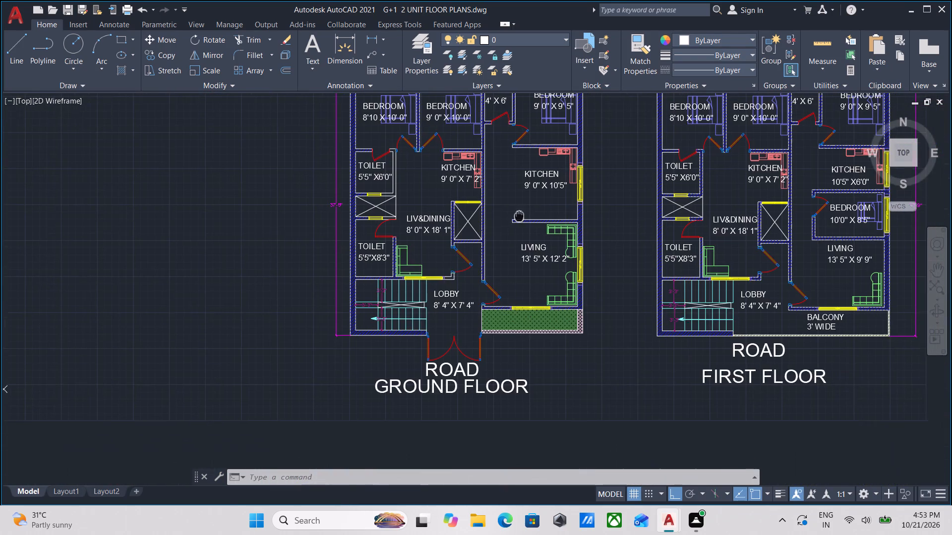
scroll(484, 247, "up", 2)
scroll(478, 245, "down", 1)
middle_click_drag(478, 245, 504, 300)
scroll(464, 264, "up", 1)
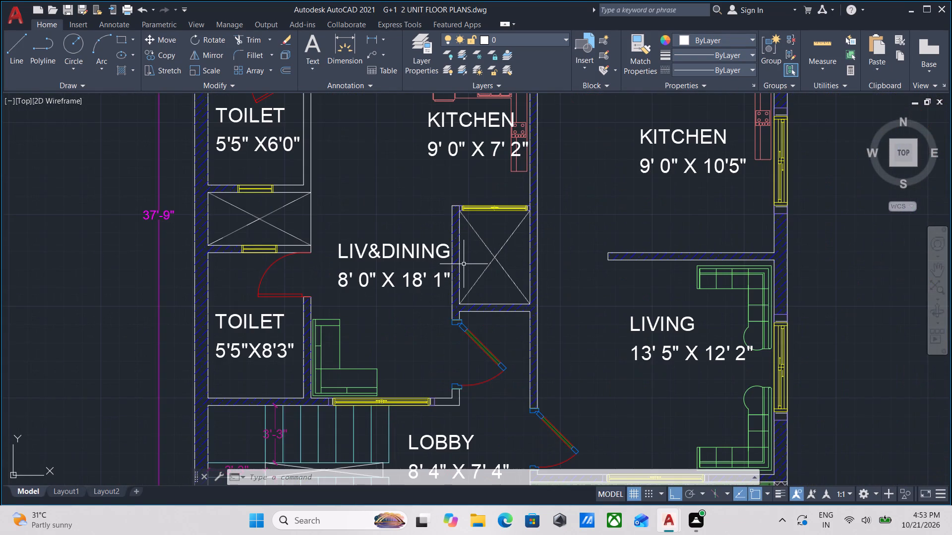
middle_click_drag(464, 264, 503, 294)
scroll(483, 289, "down", 1)
middle_click_drag(483, 289, 447, 287)
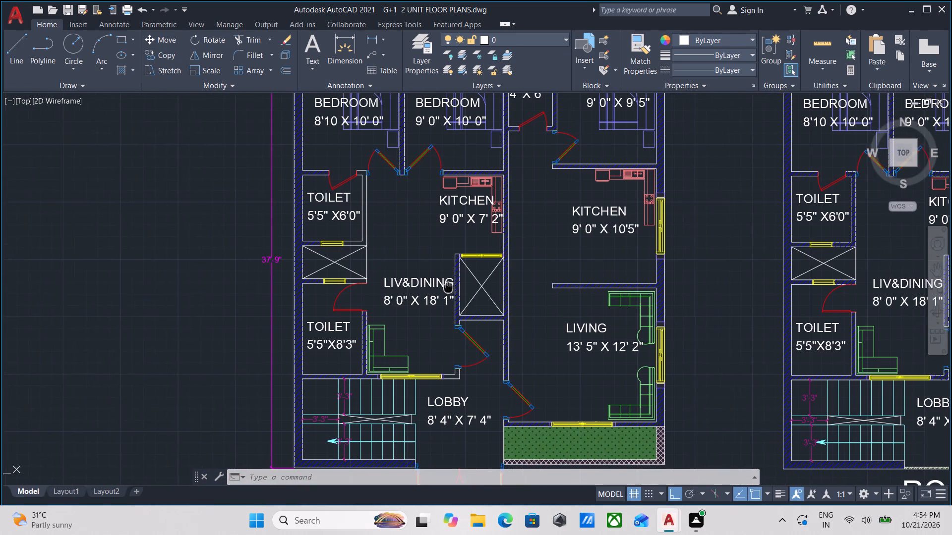
middle_click_drag(447, 287, 440, 286)
Check the ground floor's staircase, entrance gate and hatched planting strip on the road side, and compare with the first floor plan.
scroll(518, 293, "down", 1)
middle_click_drag(518, 293, 533, 257)
scroll(566, 368, "up", 2)
scroll(529, 328, "up", 1)
scroll(512, 327, "down", 1)
middle_click_drag(512, 327, 516, 299)
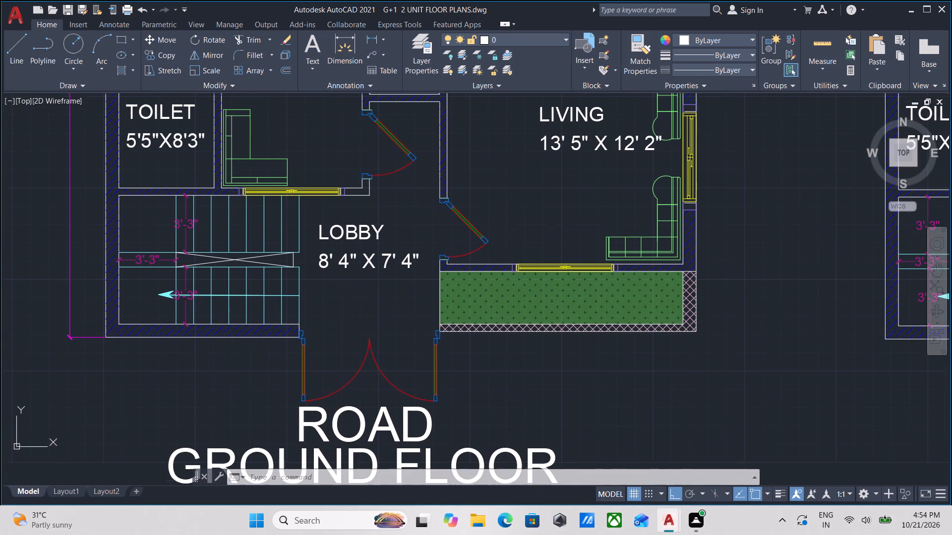
scroll(605, 336, "down", 1)
middle_click_drag(605, 336, 599, 319)
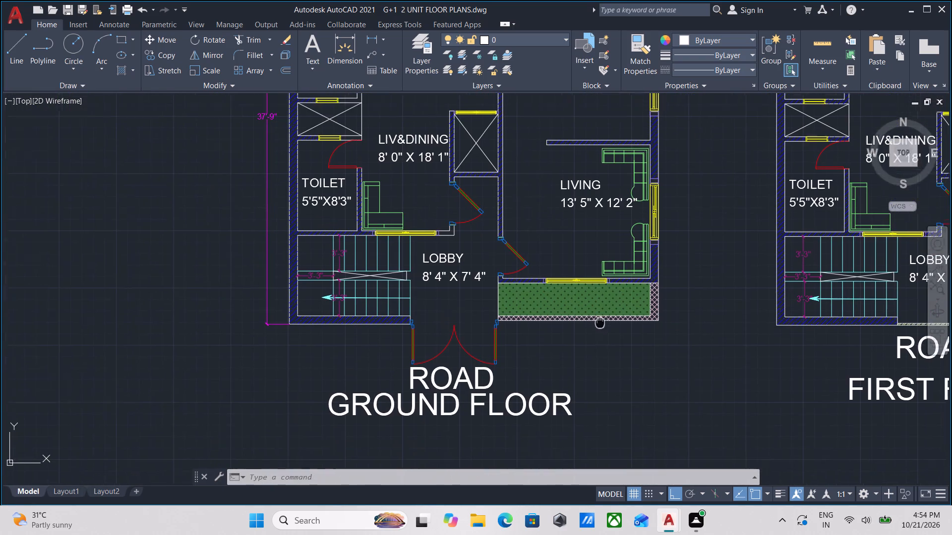
middle_click_drag(599, 319, 597, 314)
middle_click_drag(687, 325, 568, 330)
scroll(606, 317, "down", 2)
middle_click_drag(602, 319, 443, 345)
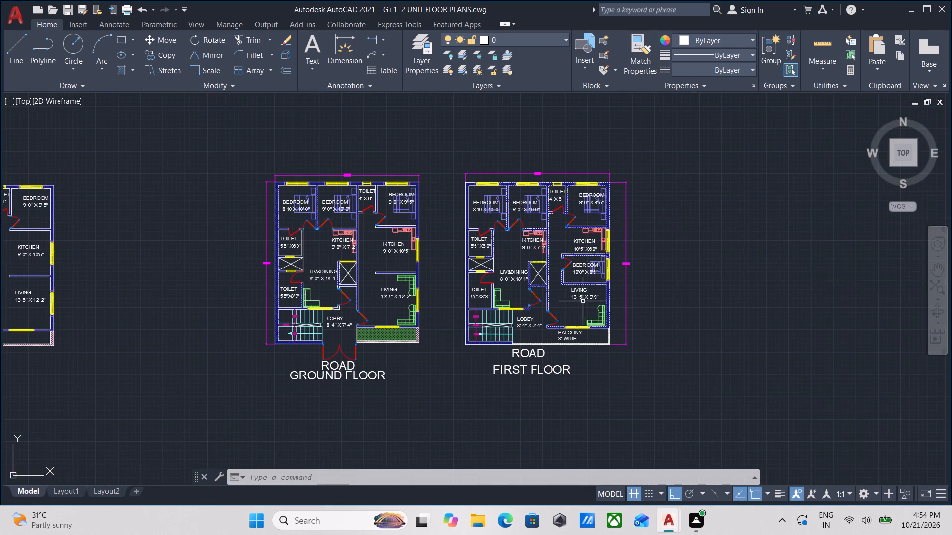
Switch to the clean full-screen view and capture a screenshot region containing the dimensioned ground floor and first floor plans with their titles.
scroll(584, 300, "up", 1)
middle_click_drag(535, 301, 667, 318)
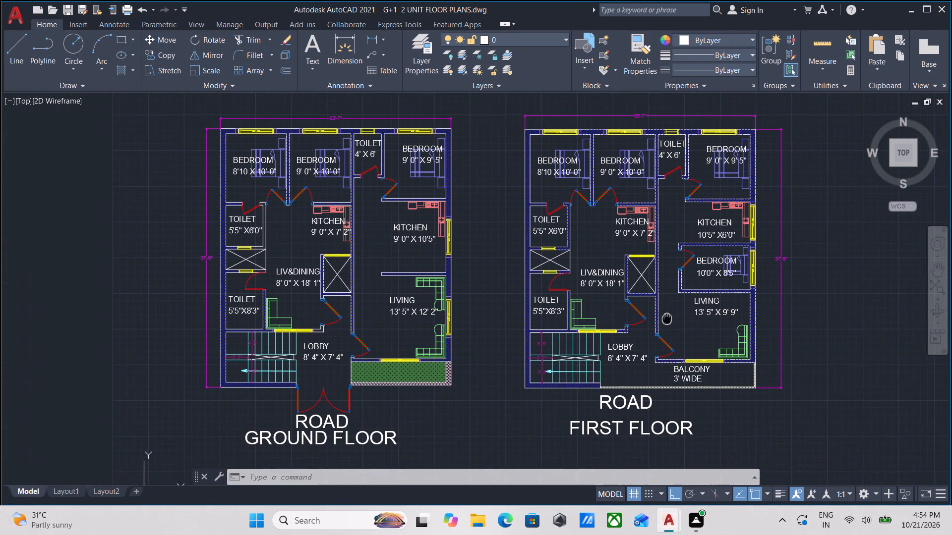
key("ctrl+0")
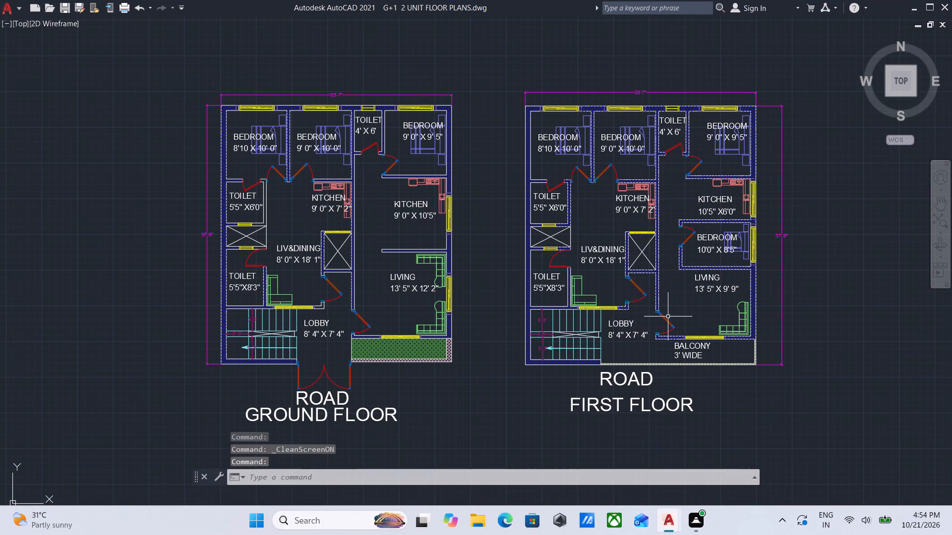
scroll(810, 316, "up", 1)
middle_click_drag(808, 316, 951, 322)
scroll(951, 322, "down", 1)
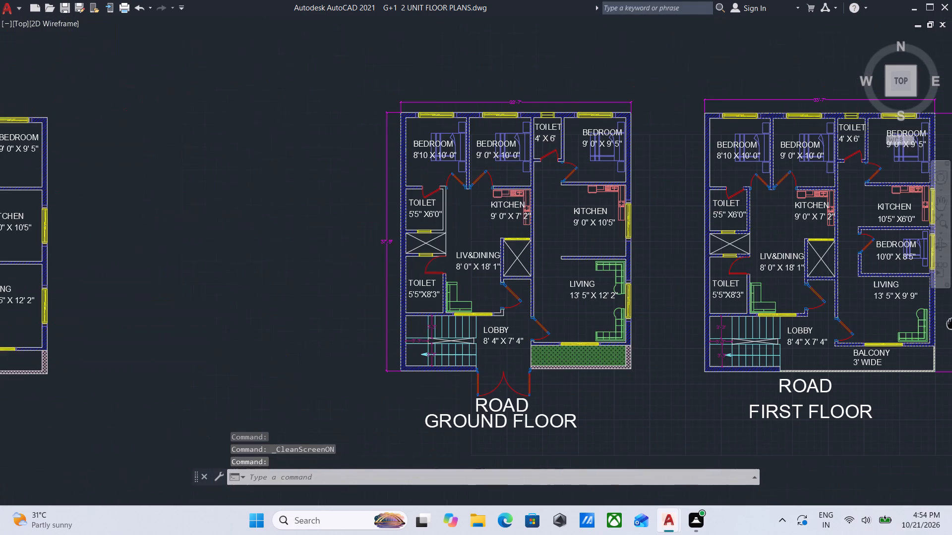
middle_click_drag(927, 327, 817, 324)
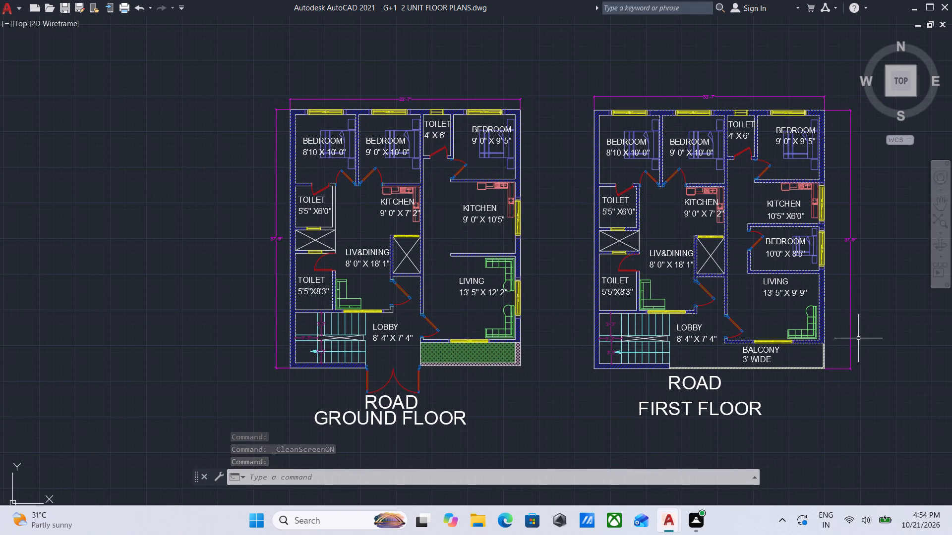
middle_click_drag(858, 338, 828, 335)
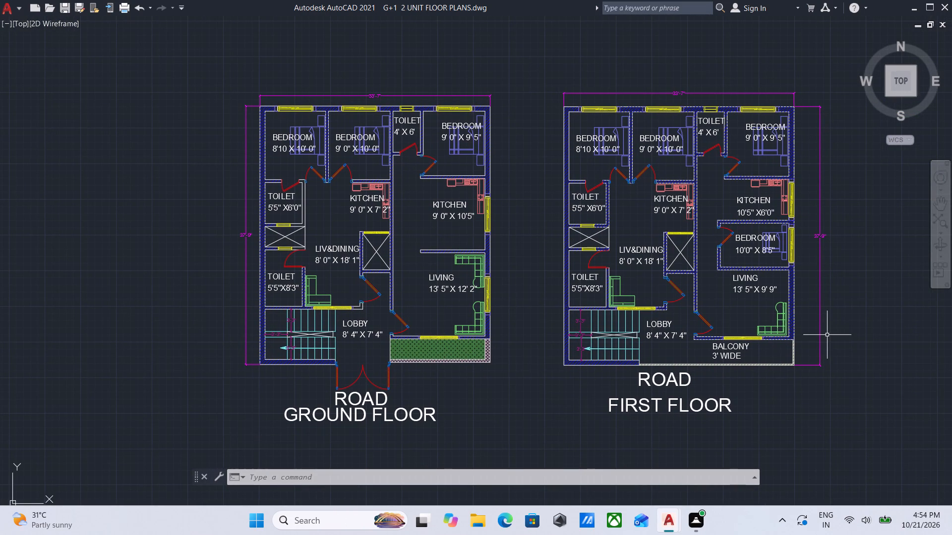
middle_click_drag(812, 402, 808, 418)
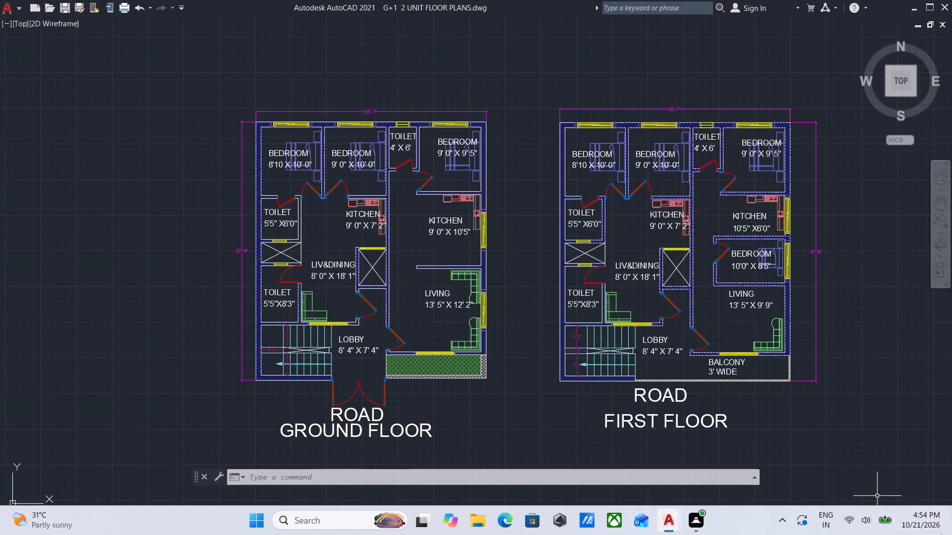
key("shift+super+s")
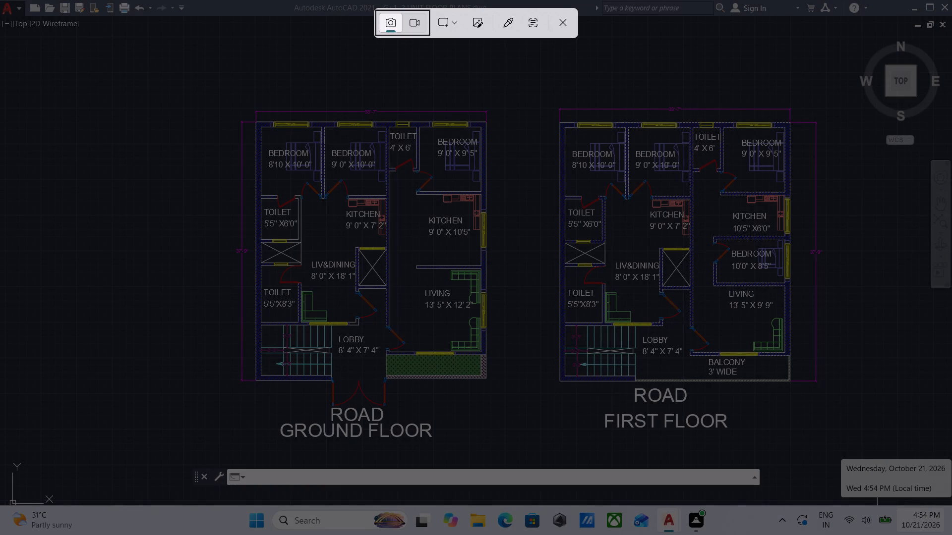
left_click_drag(168, 69, 752, 467)
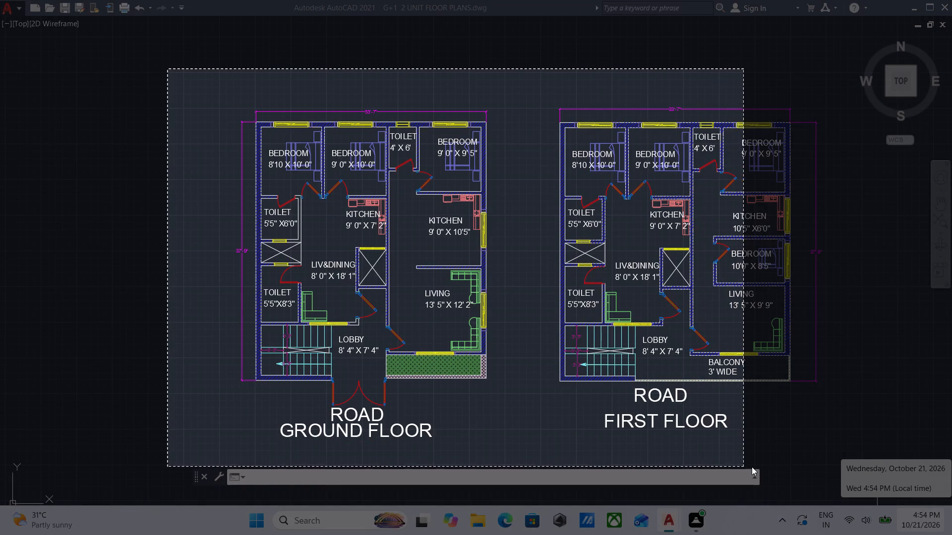
left_click_drag(752, 467, 839, 466)
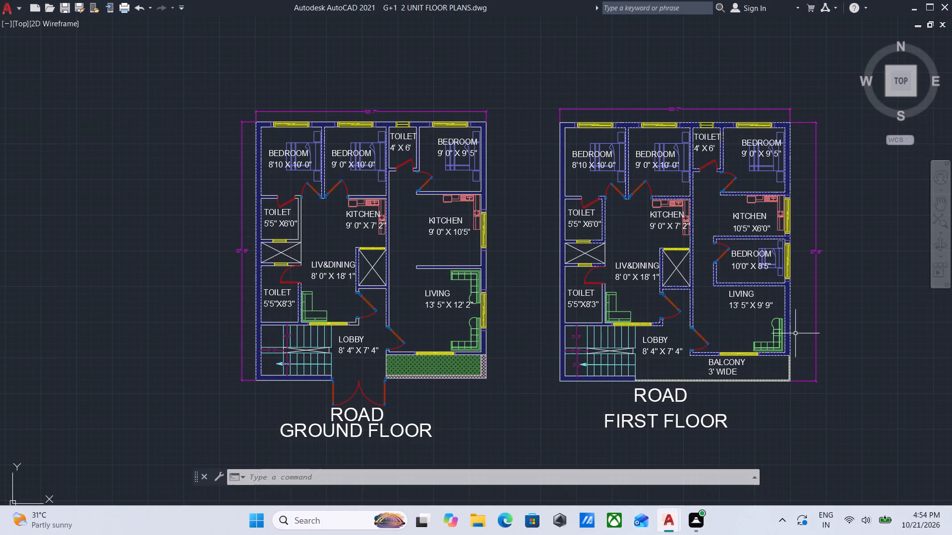
Capture a screenshot region containing the plan with the AA section line and the section AA drawing below it, including both titles.
scroll(778, 315, "down", 1)
scroll(787, 247, "down", 2)
middle_click_drag(778, 248, 702, 250)
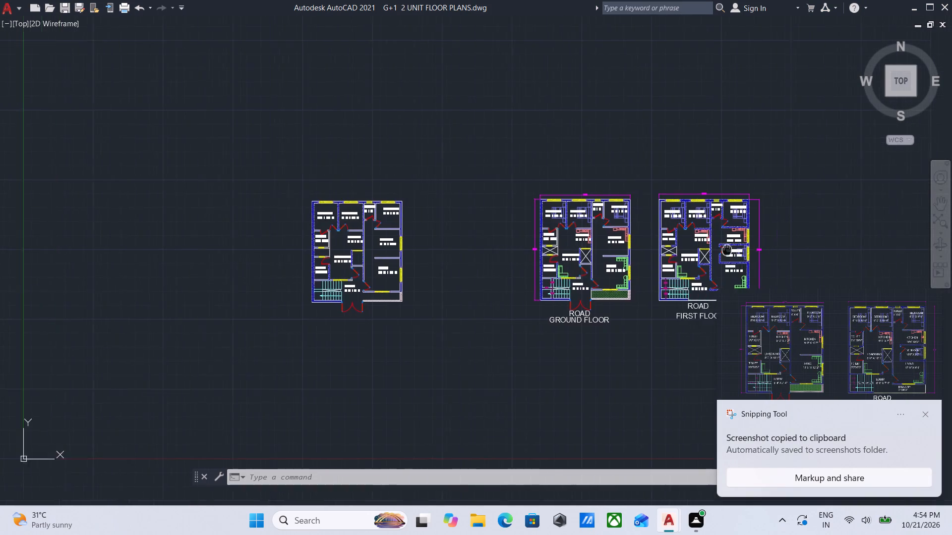
middle_click_drag(702, 250, 429, 252)
middle_click_drag(650, 256, 404, 257)
middle_click_drag(670, 259, 549, 207)
middle_click_drag(600, 300, 332, 293)
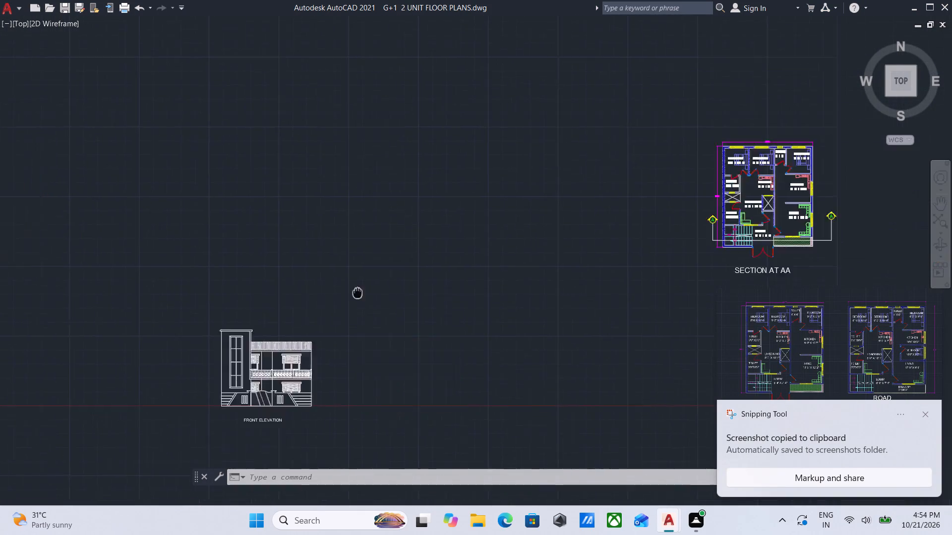
middle_click_drag(332, 293, 321, 293)
scroll(716, 215, "up", 1)
middle_click_drag(759, 222, 573, 168)
middle_click_drag(601, 170, 607, 184)
scroll(602, 171, "down", 1)
scroll(607, 184, "up", 1)
middle_click_drag(622, 183, 637, 178)
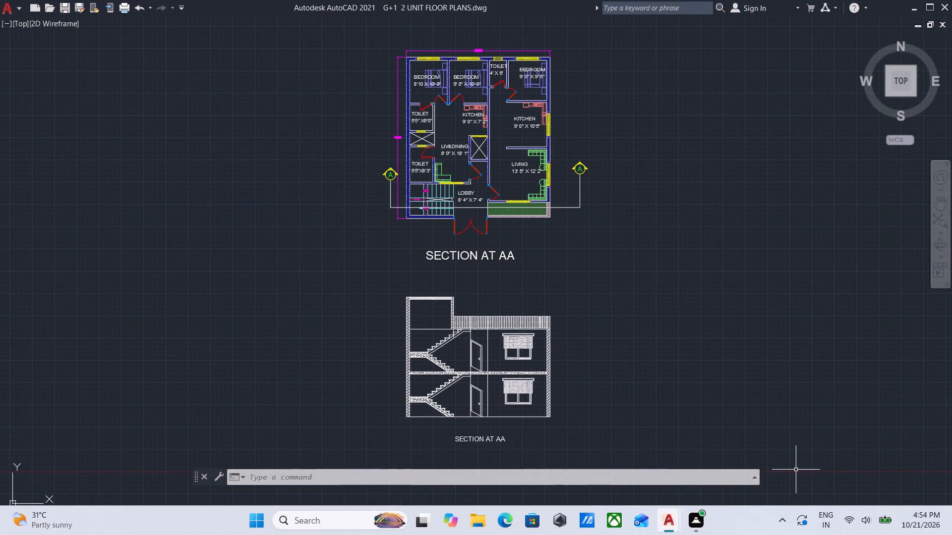
key("shift+super+s")
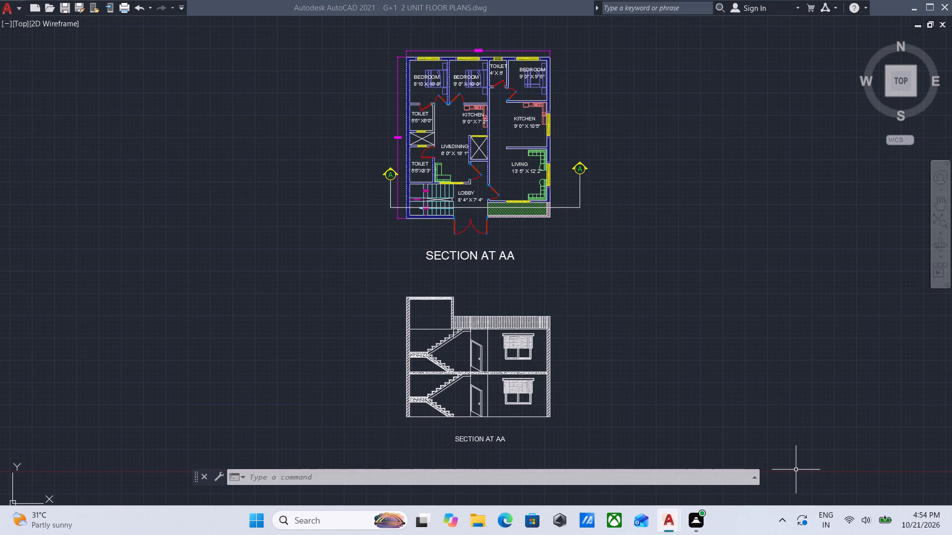
left_click_drag(258, 35, 591, 412)
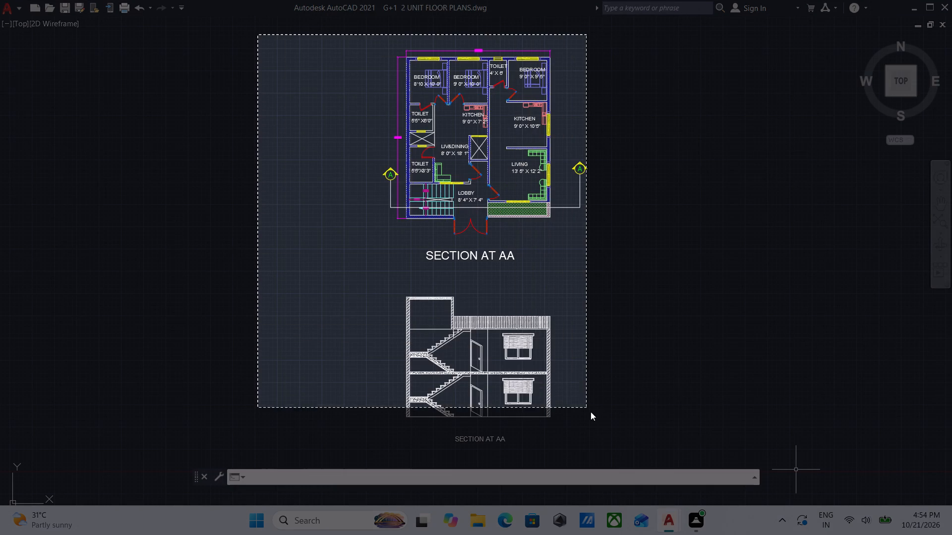
left_click_drag(591, 412, 625, 451)
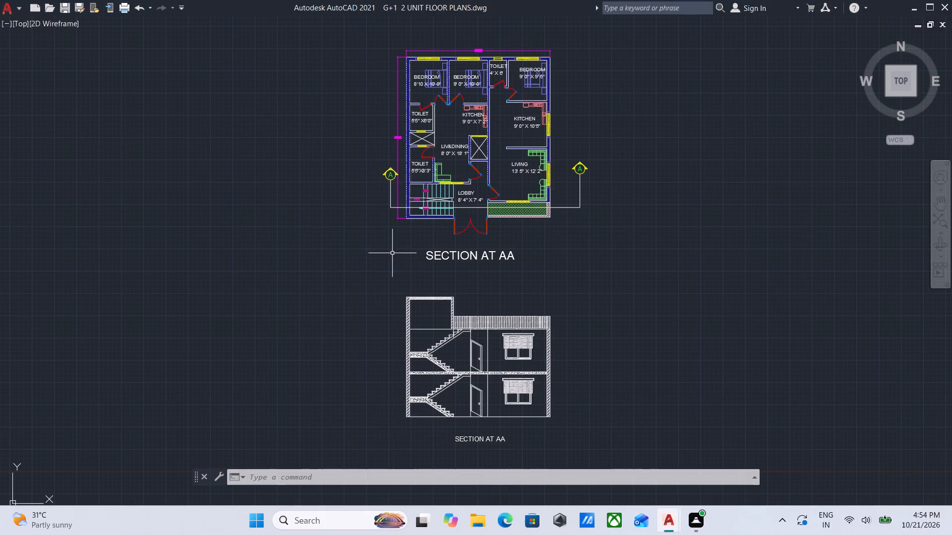
Capture a screenshot region containing the whole front elevation and its title.
scroll(337, 253, "down", 1)
middle_click_drag(337, 253, 570, 273)
middle_click_drag(259, 221, 522, 190)
middle_click_drag(320, 246, 323, 244)
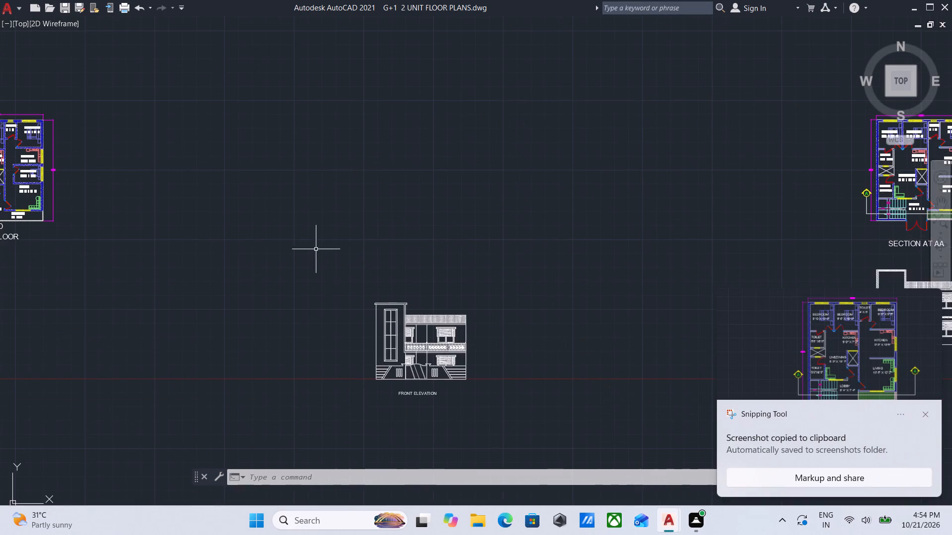
middle_click_drag(323, 244, 380, 191)
scroll(503, 284, "up", 1)
middle_click_drag(544, 304, 545, 206)
scroll(565, 225, "up", 1)
middle_click_drag(565, 225, 593, 256)
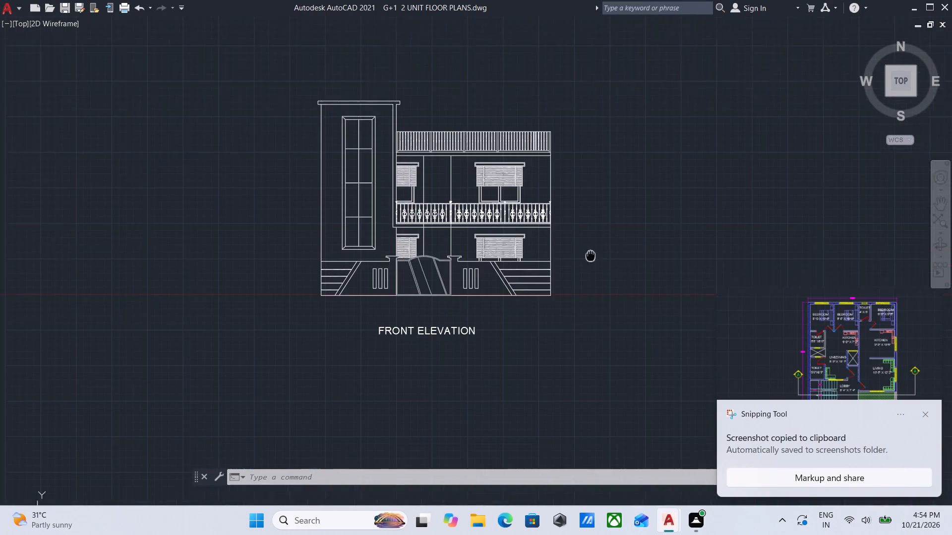
middle_click_drag(593, 256, 603, 260)
middle_click_drag(615, 256, 636, 256)
middle_click_drag(636, 257, 635, 273)
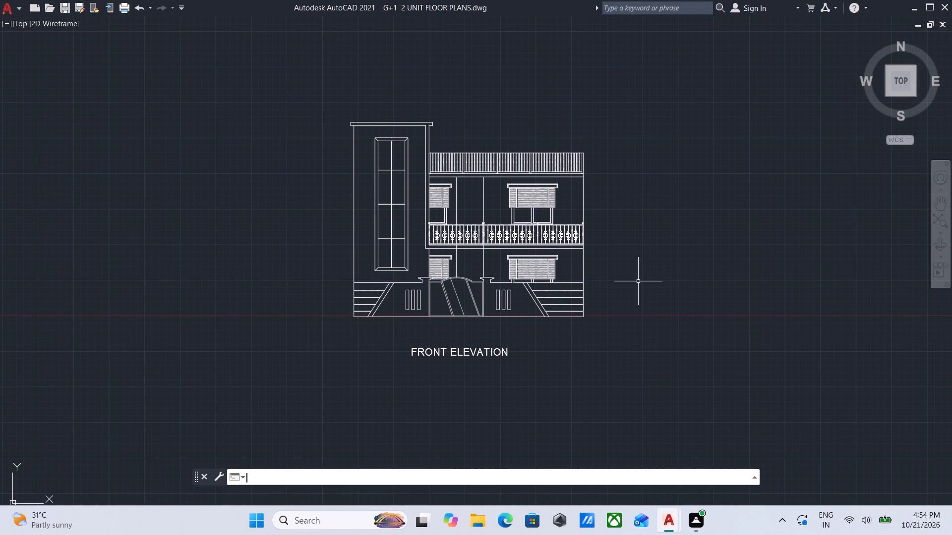
key("shift+super+s")
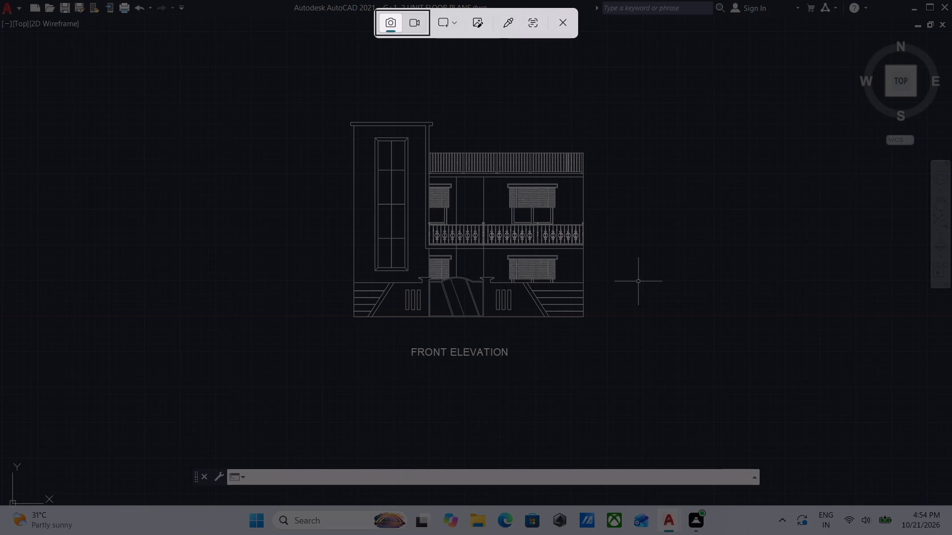
key("Escape")
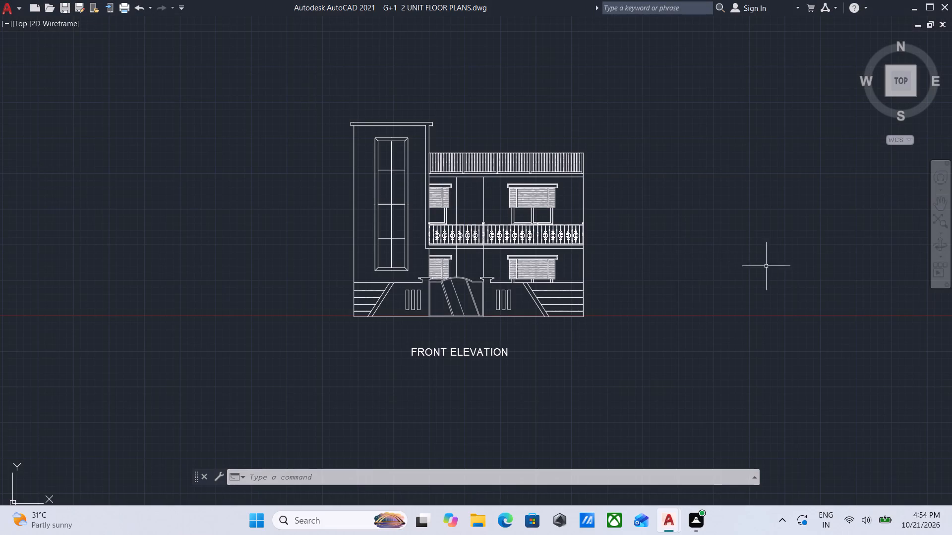
key("shift+super+s")
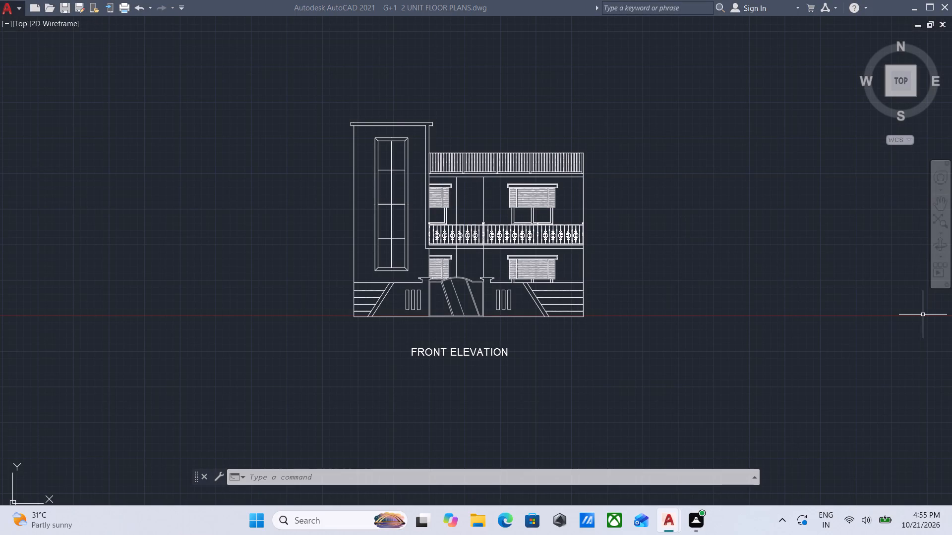
left_click_drag(296, 60, 668, 425)
Save the drawing.
scroll(660, 321, "down", 1)
middle_click_drag(660, 323, 662, 377)
middle_click_drag(598, 309, 601, 334)
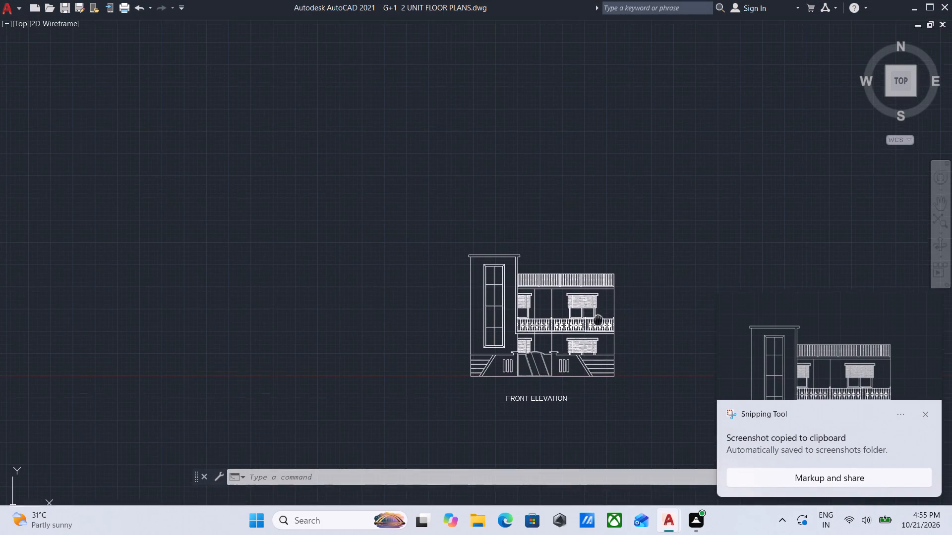
middle_click_drag(601, 334, 604, 369)
key("ctrl+s")
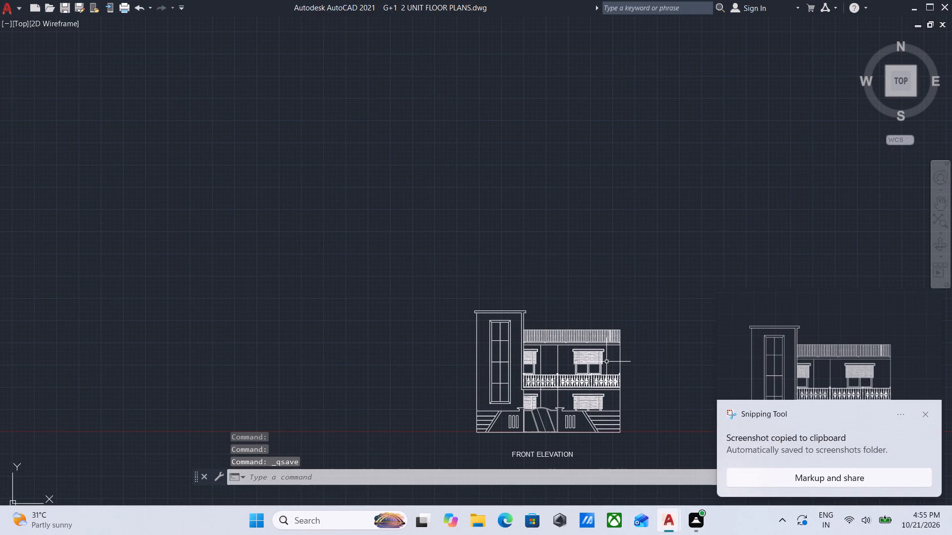
key("ctrl+s")
Look over the saved drawing's ground and first floor plans one last time.
scroll(564, 314, "down", 2)
middle_click_drag(562, 313, 560, 336)
scroll(375, 286, "up", 1)
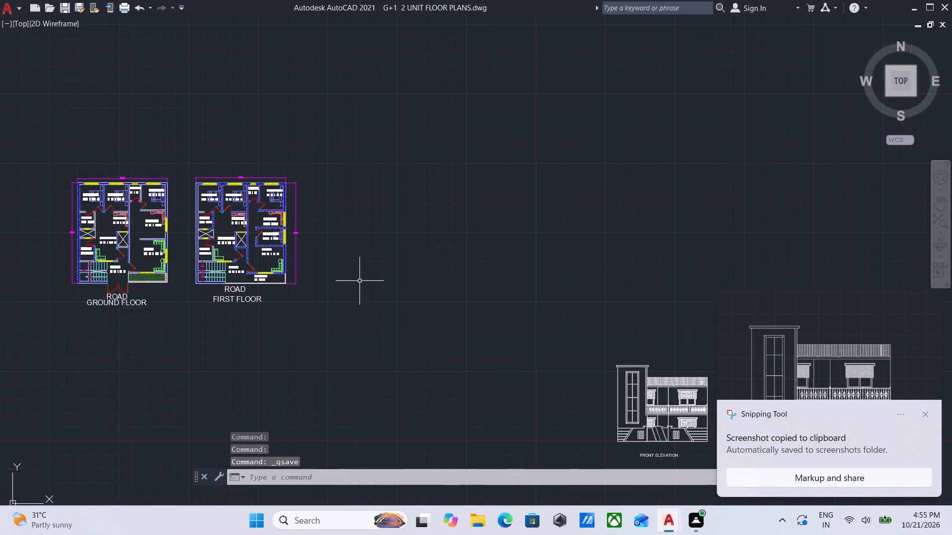
middle_click_drag(345, 281, 684, 307)
scroll(457, 318, "up", 2)
scroll(540, 267, "up", 2)
scroll(547, 262, "down", 1)
middle_click_drag(547, 262, 438, 265)
scroll(449, 265, "down", 2)
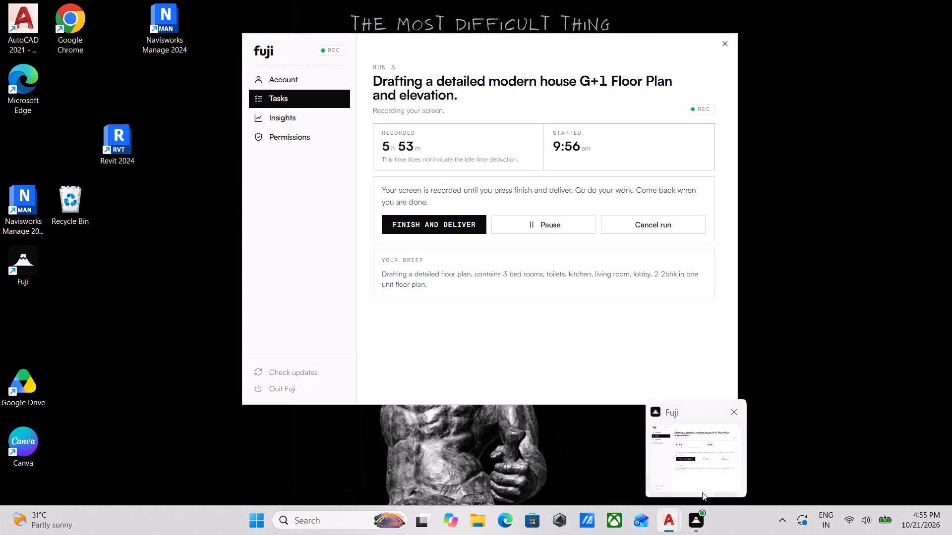
Look over the room labels, openings and overall dimensions on the ground floor and first floor plans.
scroll(749, 244, "down", 1)
scroll(616, 282, "up", 2)
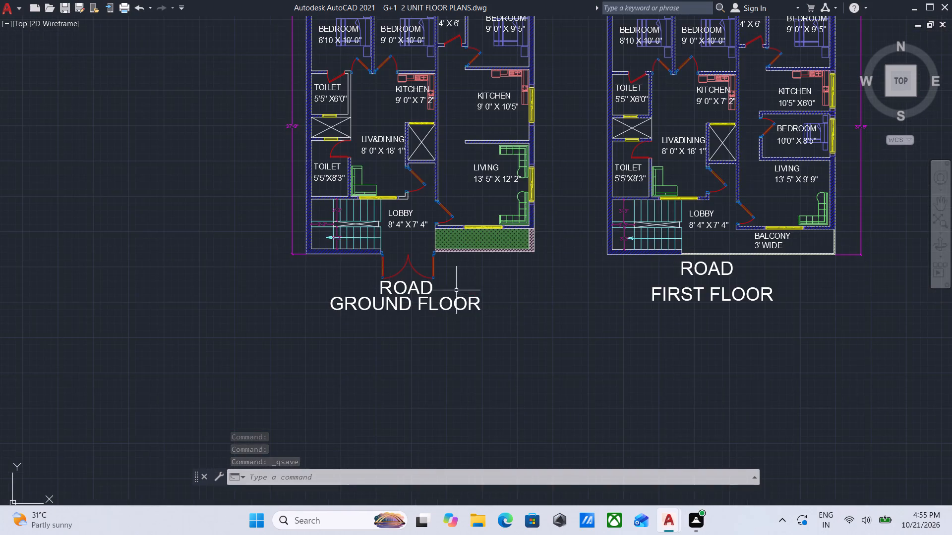
middle_click_drag(456, 290, 521, 227)
scroll(538, 190, "up", 2)
middle_click_drag(539, 179, 527, 275)
middle_click_drag(387, 226, 387, 334)
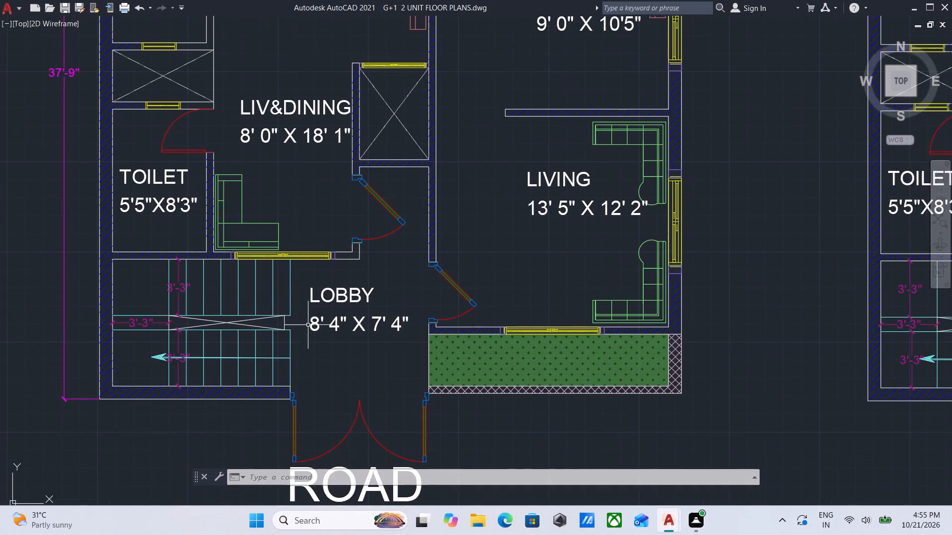
middle_click_drag(273, 278, 293, 361)
middle_click_drag(294, 277, 328, 341)
scroll(332, 315, "down", 1)
middle_click_drag(332, 315, 326, 396)
middle_click_drag(307, 296, 312, 356)
scroll(407, 244, "up", 2)
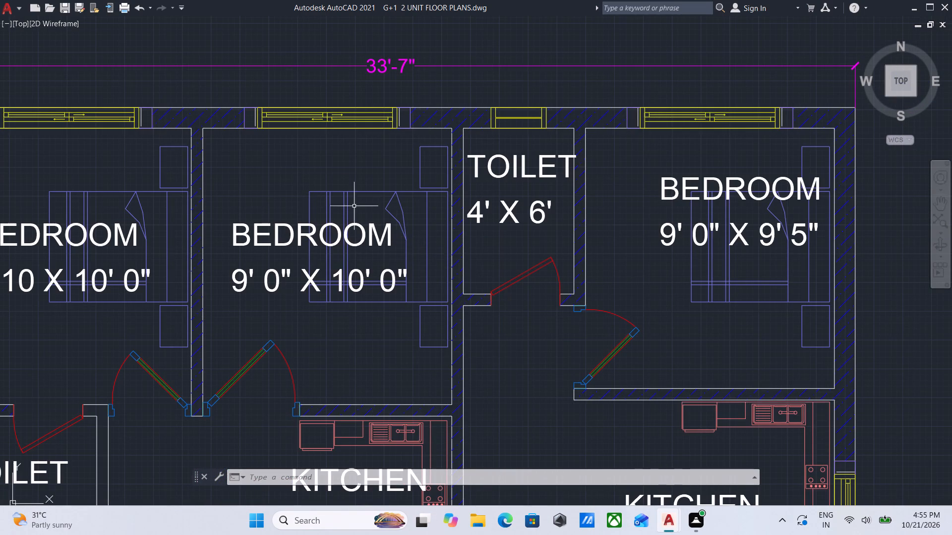
middle_click_drag(517, 290, 436, 200)
scroll(478, 240, "down", 1)
middle_click_drag(474, 237, 407, 191)
scroll(440, 215, "down", 2)
middle_click_drag(440, 215, 386, 159)
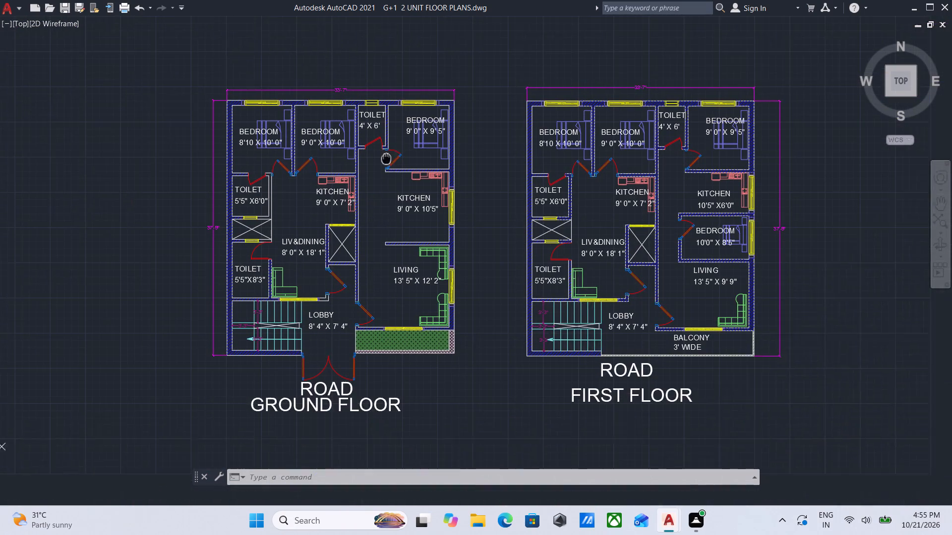
middle_click_drag(452, 290, 357, 189)
scroll(532, 257, "down", 1)
middle_click_drag(532, 257, 531, 279)
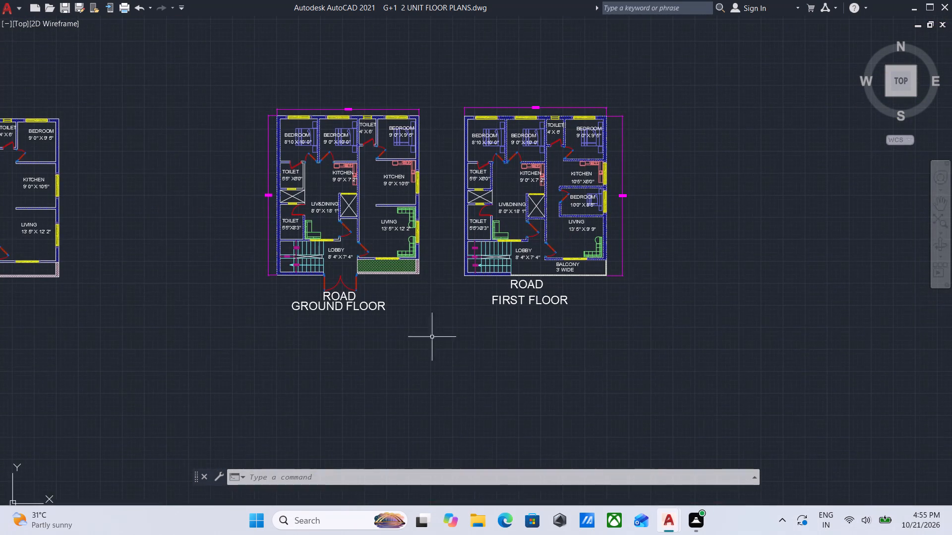
scroll(432, 337, "up", 1)
middle_click_drag(469, 310, 482, 373)
middle_click_drag(456, 337, 493, 382)
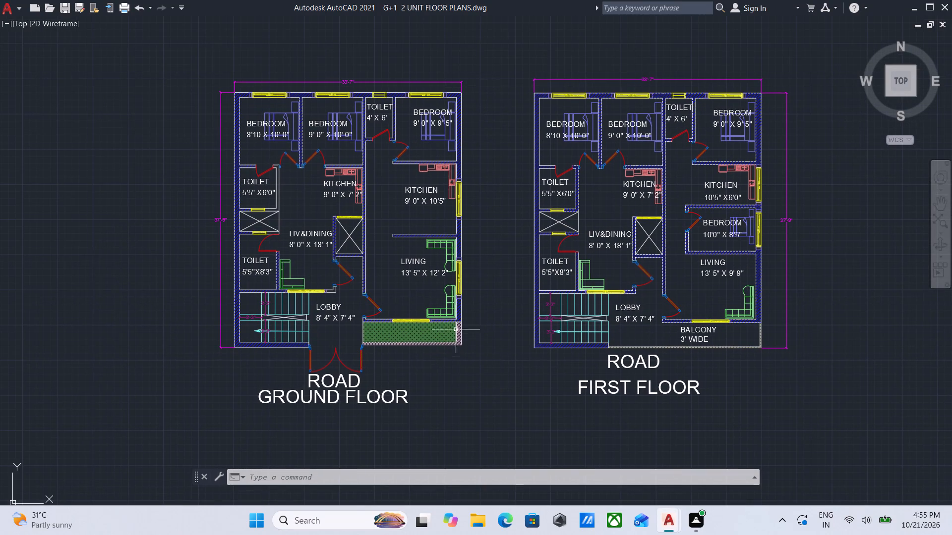
middle_click_drag(465, 322, 606, 238)
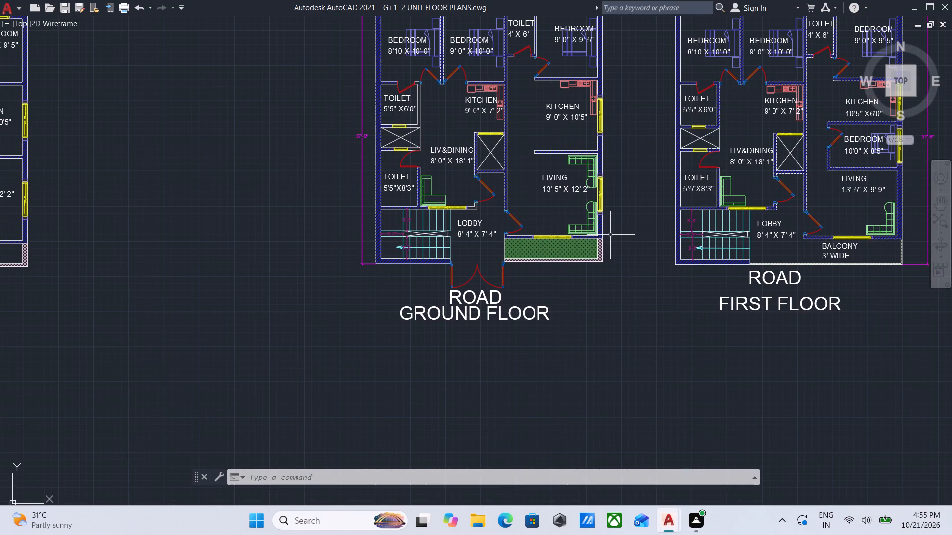
Measure the area enclosed by the four outer corners of the ground floor plan.
key("m")
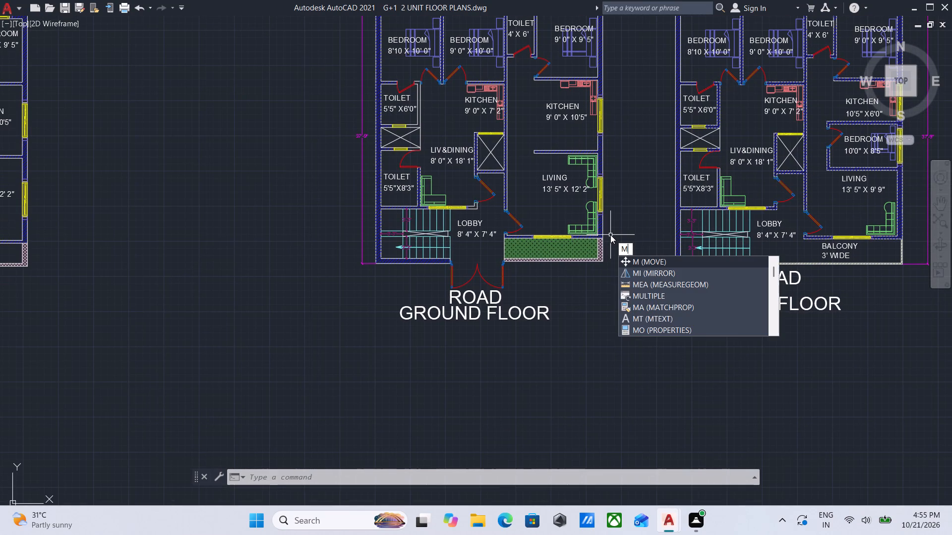
type("EA")
key("Return")
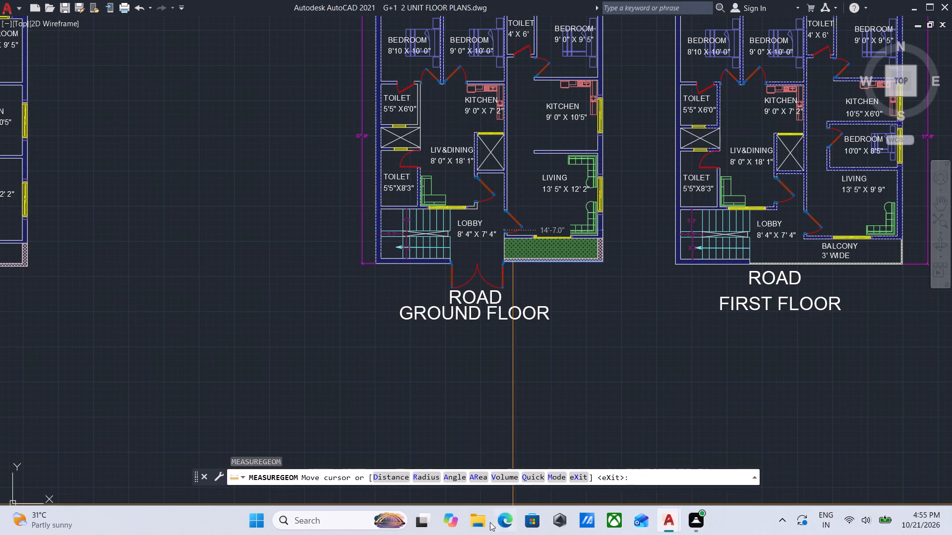
left_click(479, 474)
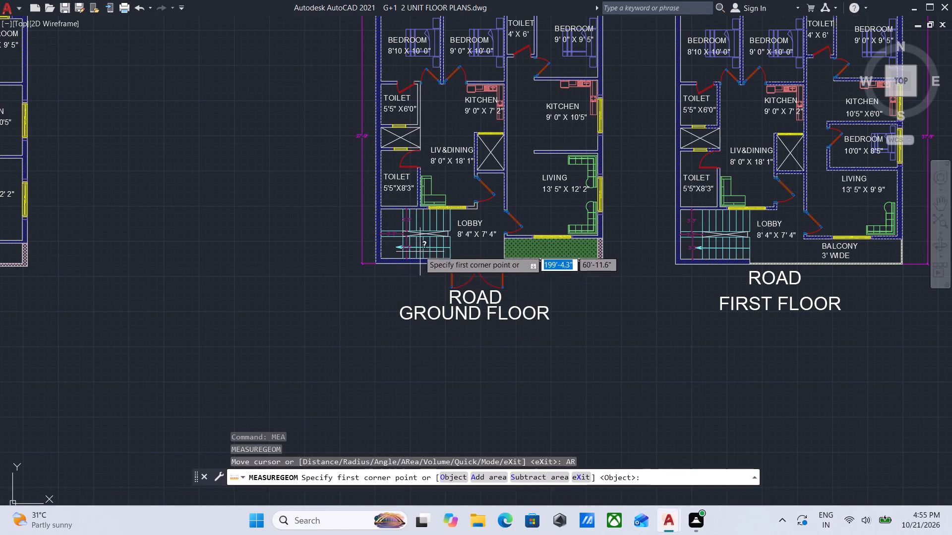
scroll(414, 250, "up", 2)
scroll(328, 277, "up", 2)
scroll(371, 289, "down", 1)
middle_click_drag(372, 289, 281, 322)
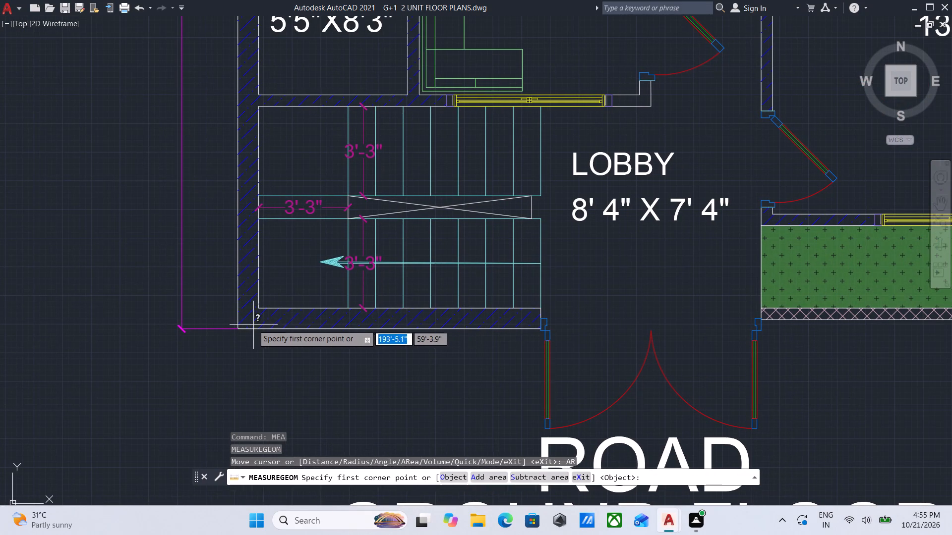
left_click(238, 329)
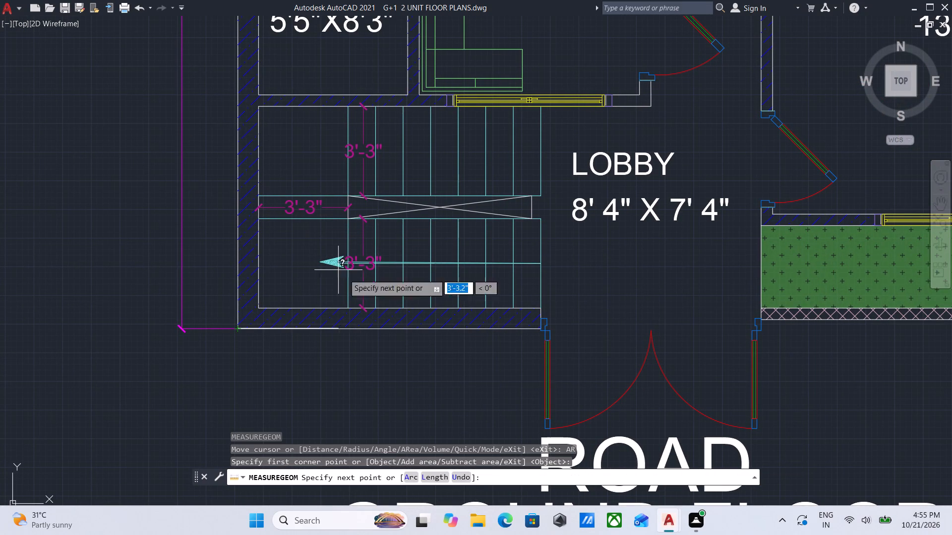
middle_click_drag(476, 286, 358, 285)
middle_click_drag(651, 296, 459, 303)
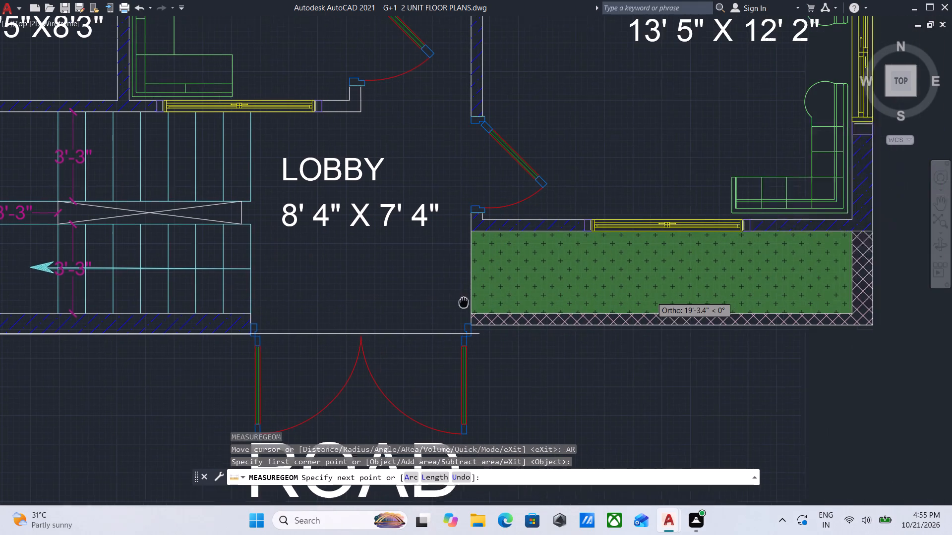
middle_click_drag(459, 303, 457, 304)
left_click(849, 324)
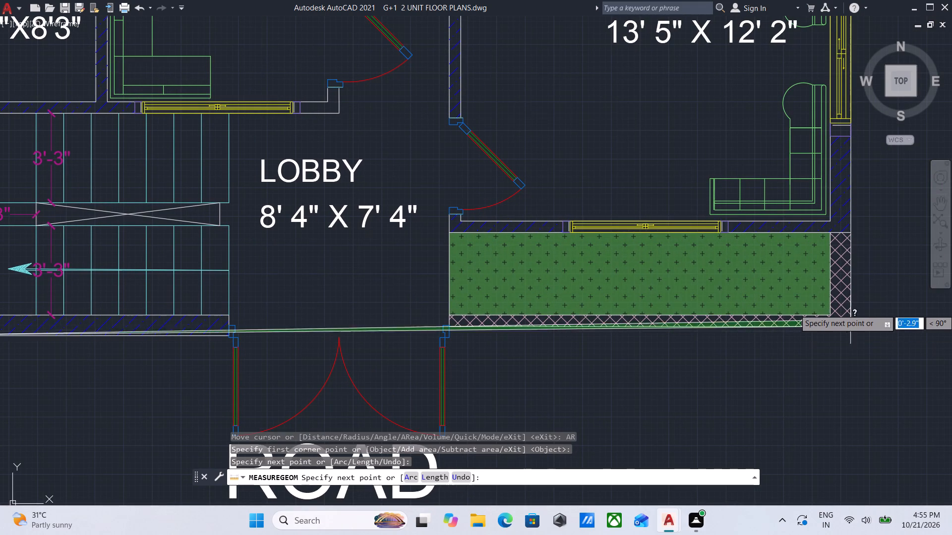
scroll(846, 226, "down", 1)
middle_click_drag(846, 226, 822, 364)
middle_click_drag(823, 171, 790, 293)
middle_click_drag(749, 96, 749, 96)
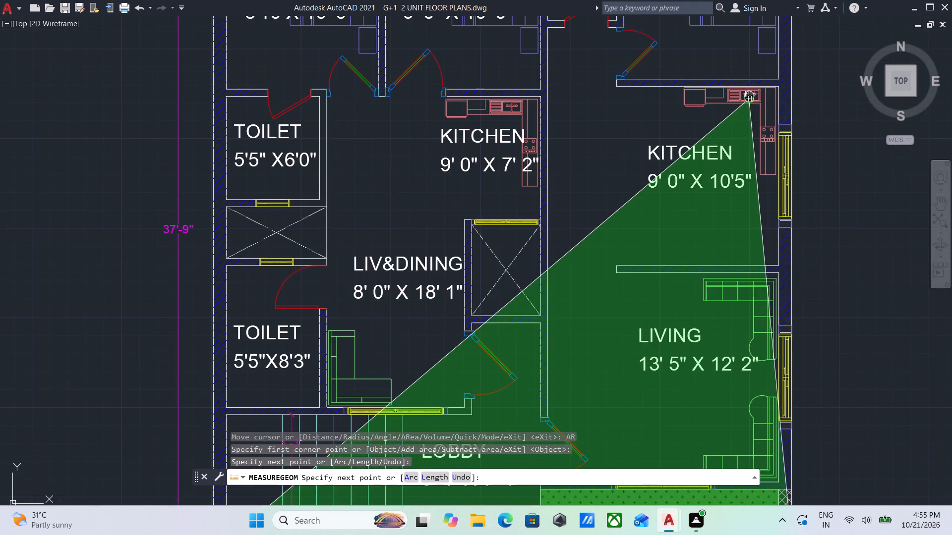
middle_click_drag(749, 96, 738, 262)
middle_click_drag(759, 173, 759, 244)
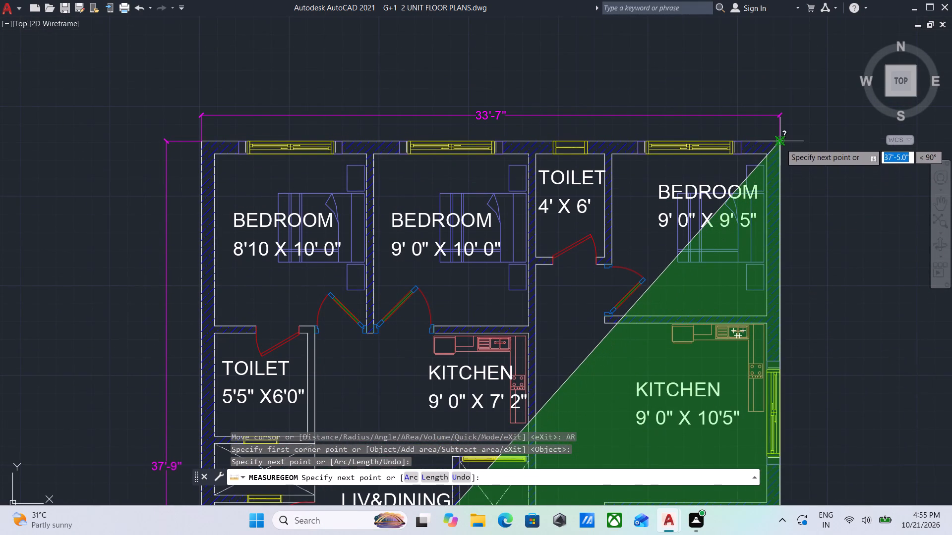
left_click(780, 143)
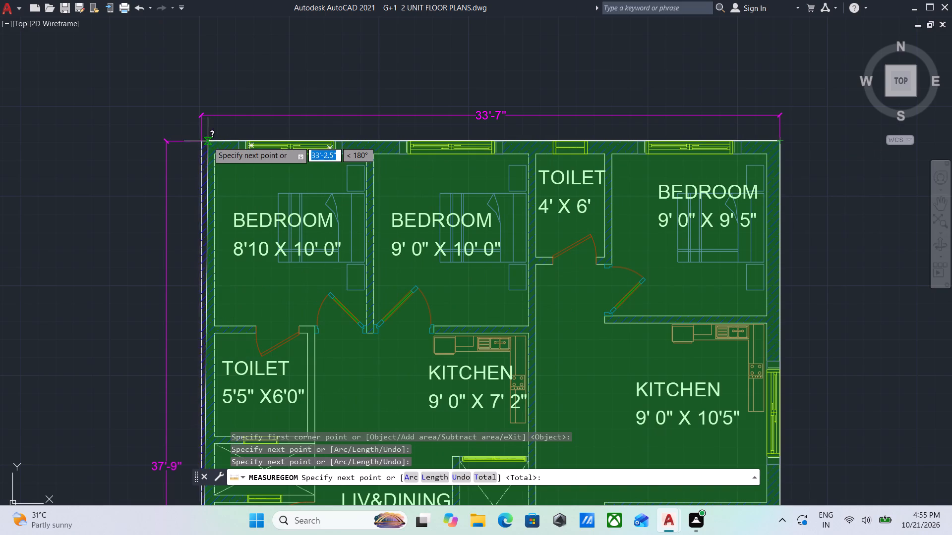
left_click(203, 142)
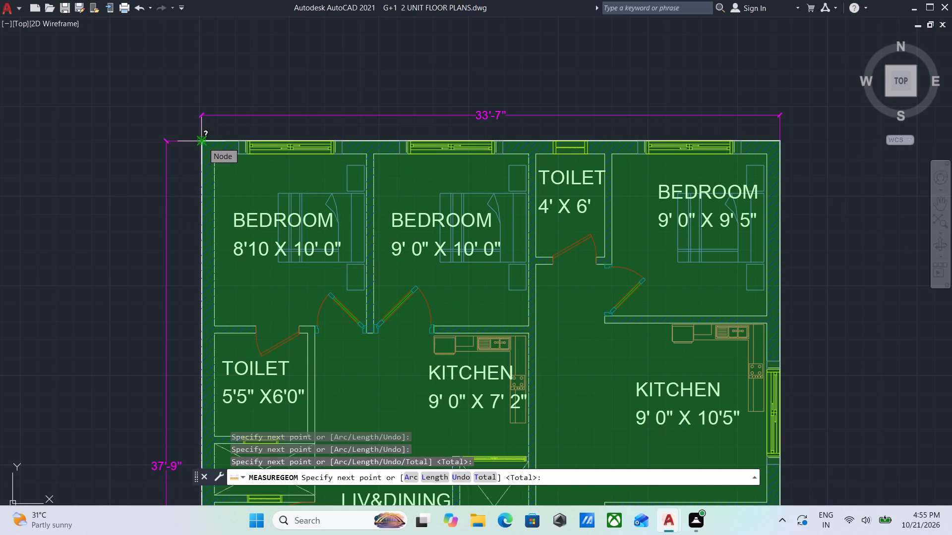
key("Return")
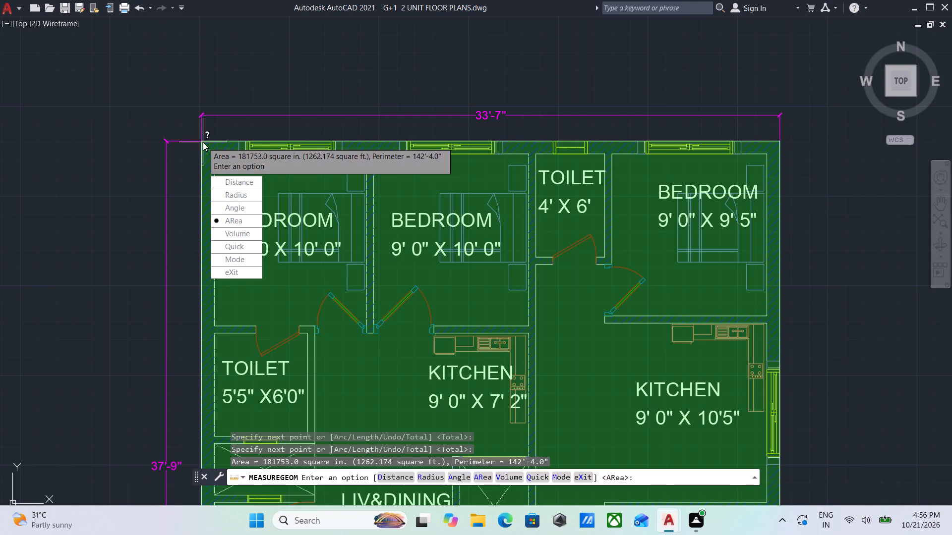
key("Escape")
Add the single-line text "CONSTRUCTION AREA 1292.177 SQURE FEETS" horizontally below the GROUND FLOOR title.
scroll(203, 142, "down", 3)
middle_click_drag(203, 143, 235, 58)
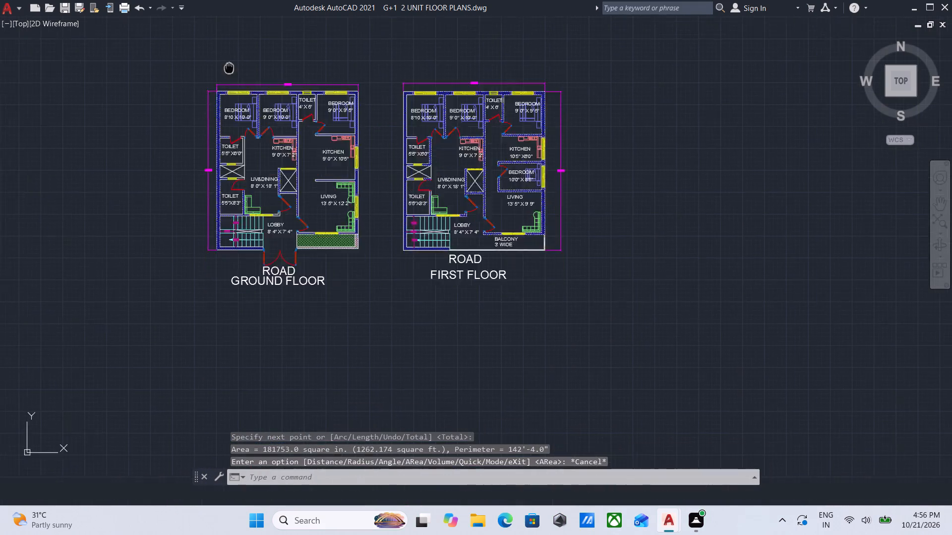
middle_click_drag(235, 58, 236, 55)
scroll(247, 211, "up", 1)
middle_click_drag(230, 230, 319, 199)
scroll(309, 326, "up", 1)
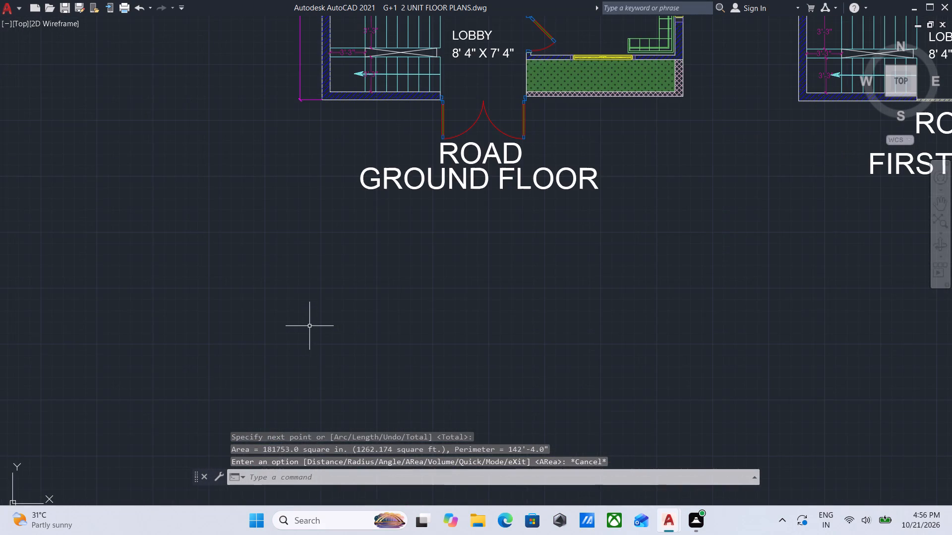
middle_click_drag(358, 289, 365, 305)
type("DT")
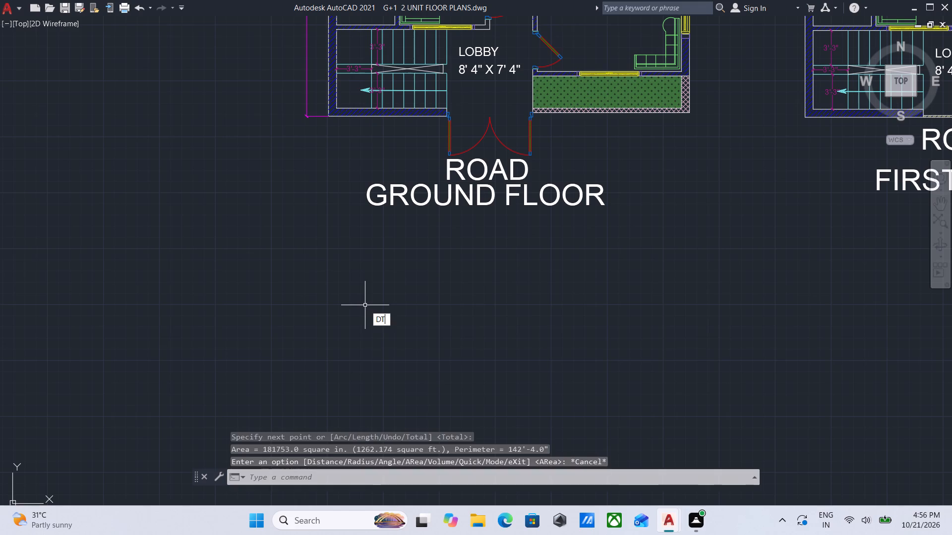
key("Return")
left_click(346, 326)
scroll(346, 307, "up", 1)
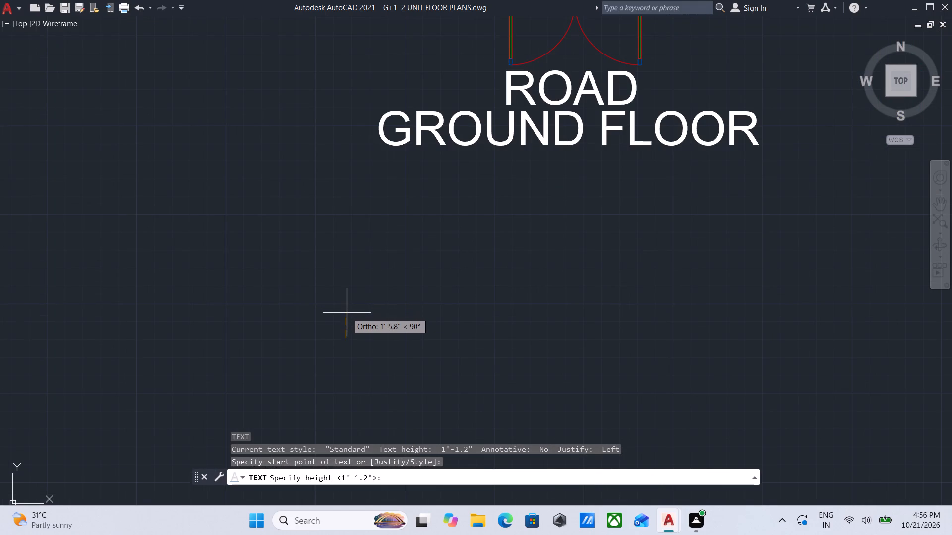
left_click(347, 317)
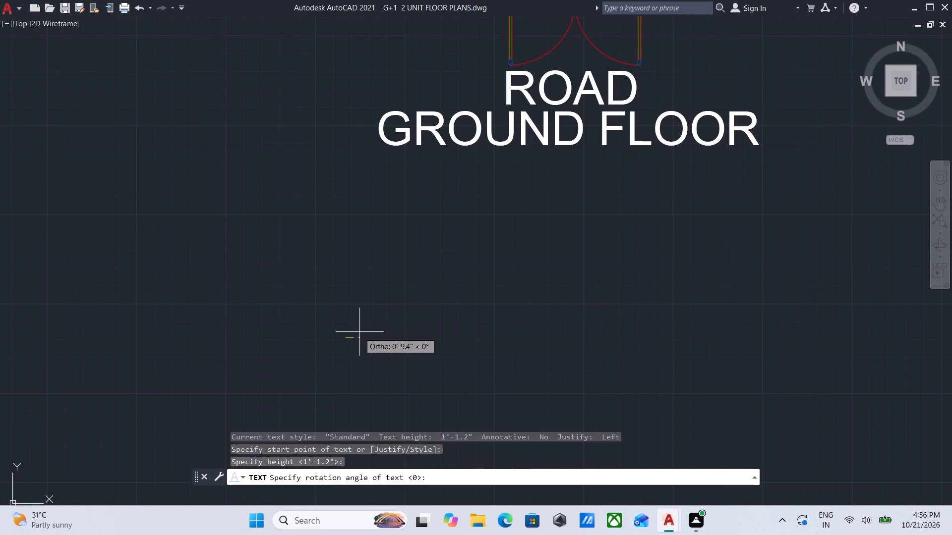
left_click(365, 331)
key("c")
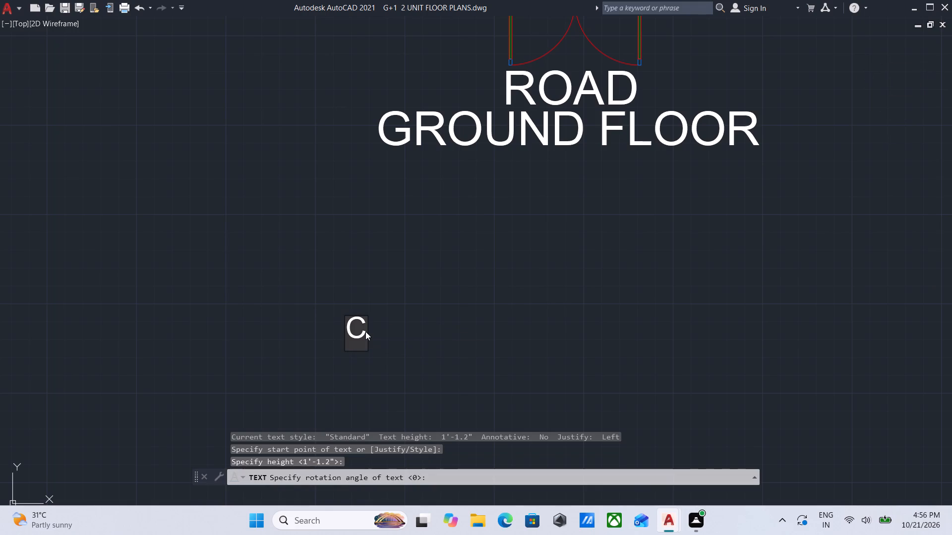
type("ONSTRUCT")
type("ION AREA")
key("space")
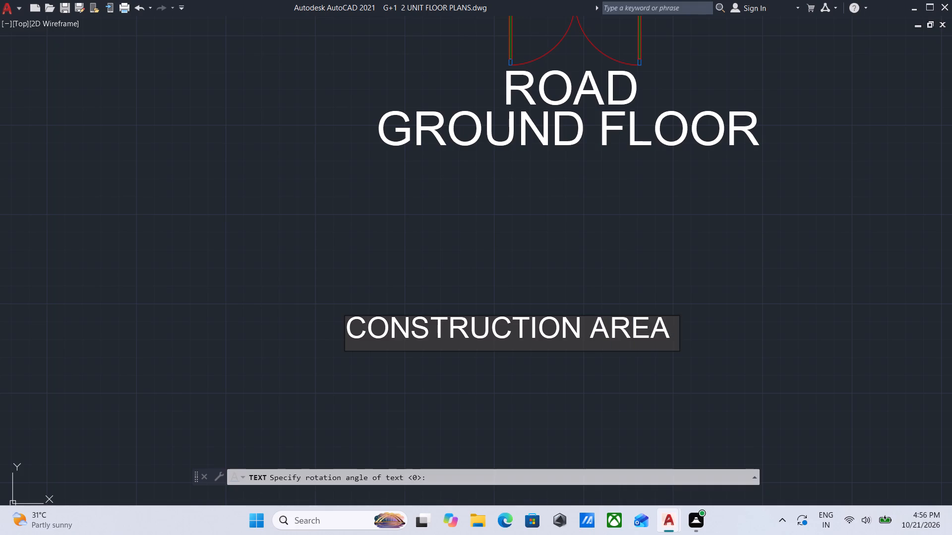
type("129")
key("2")
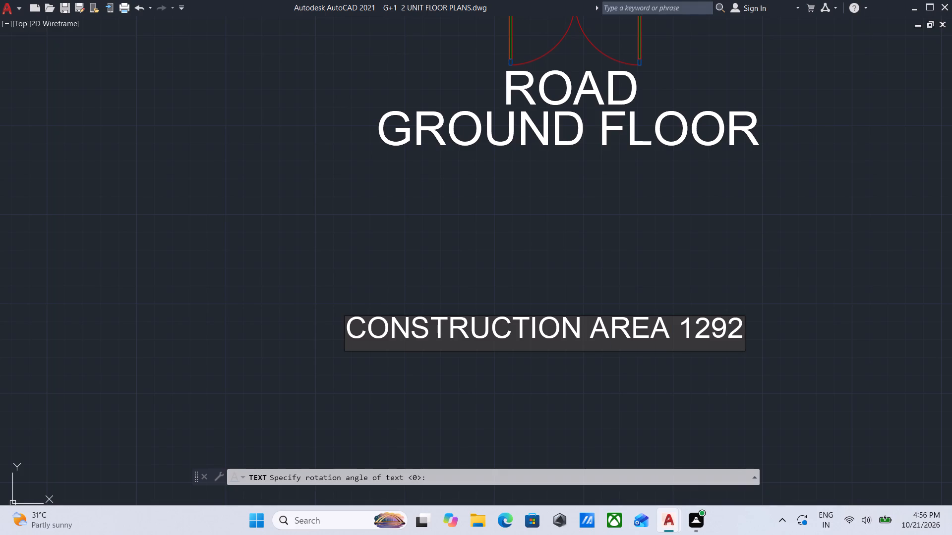
key("period")
type("177")
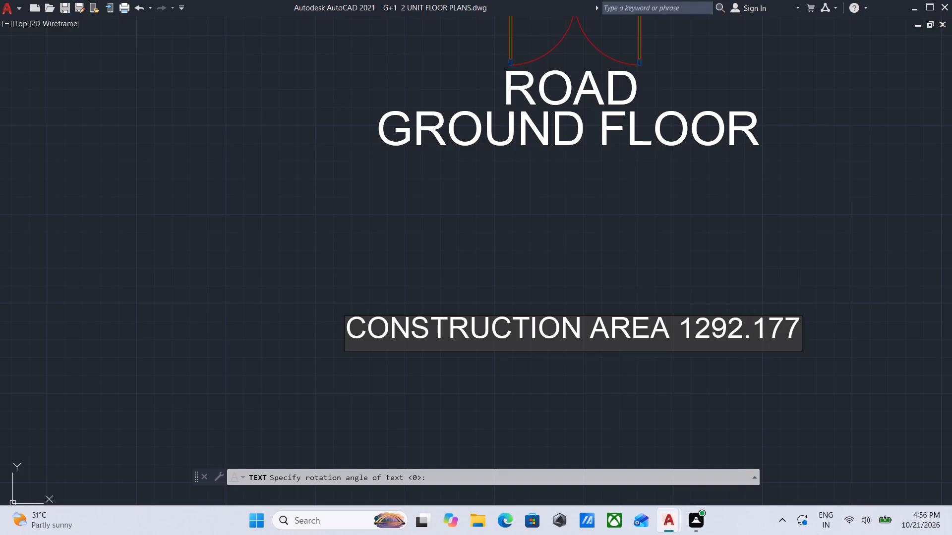
key("space")
type("S")
type("QU")
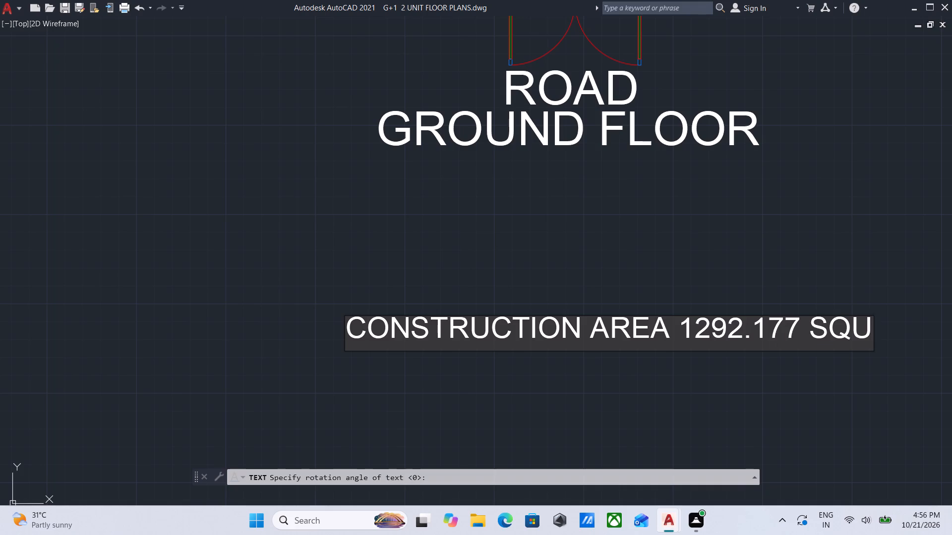
type("RE")
key("space")
type("FEET")
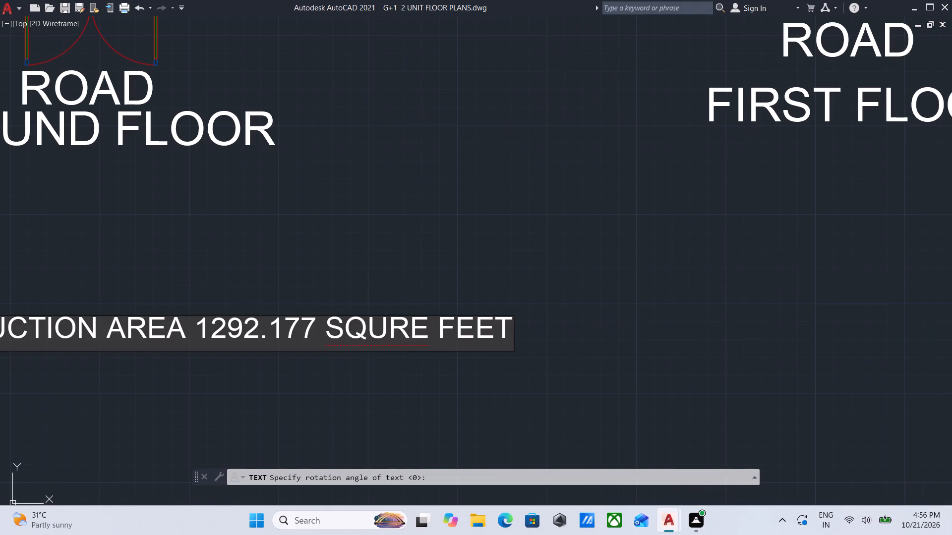
key("s")
key("Return")
key("Return")
scroll(363, 353, "down", 2)
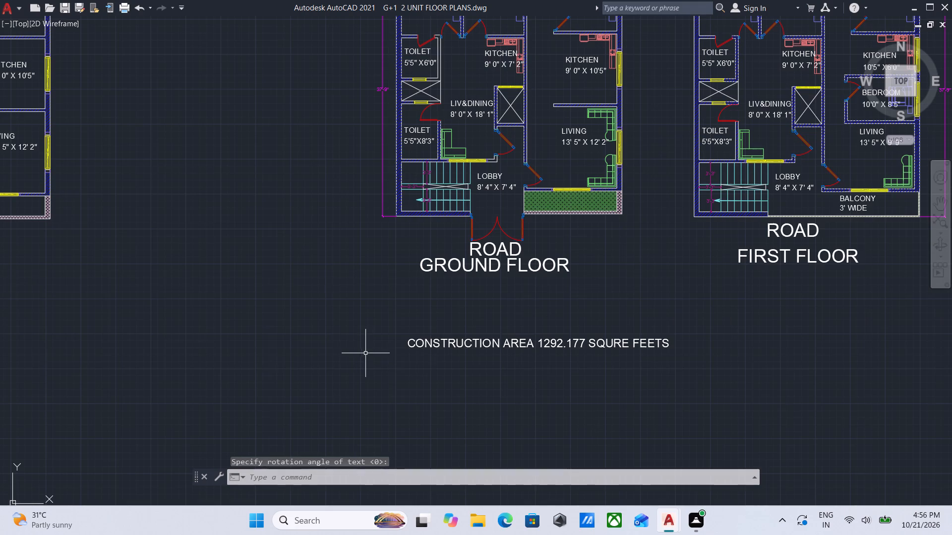
Re-measure the ground floor plan's area using its four outer corners, starting at the outer corner beside the staircase.
middle_click_drag(371, 344, 328, 391)
middle_click_drag(379, 297, 382, 370)
scroll(367, 333, "up", 2)
middle_click_drag(364, 325, 366, 351)
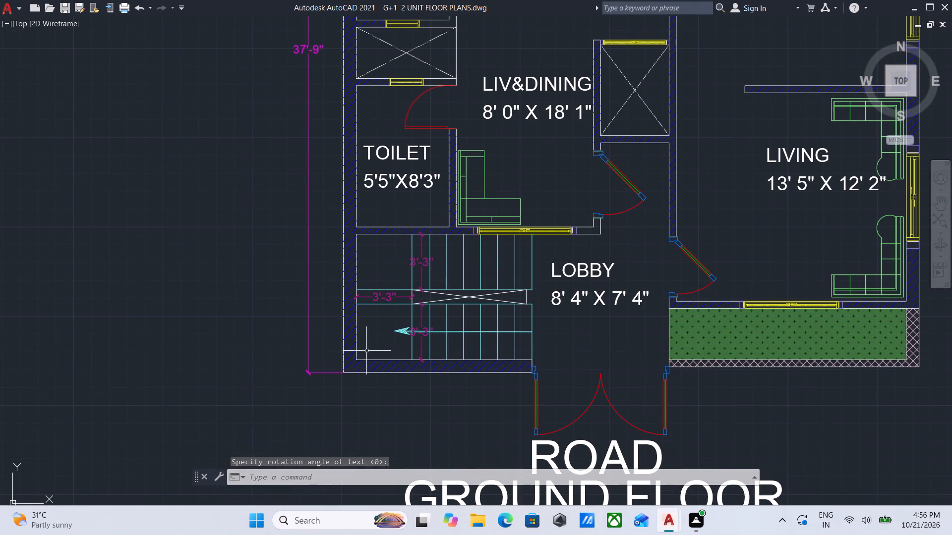
type("MEA")
key("Return")
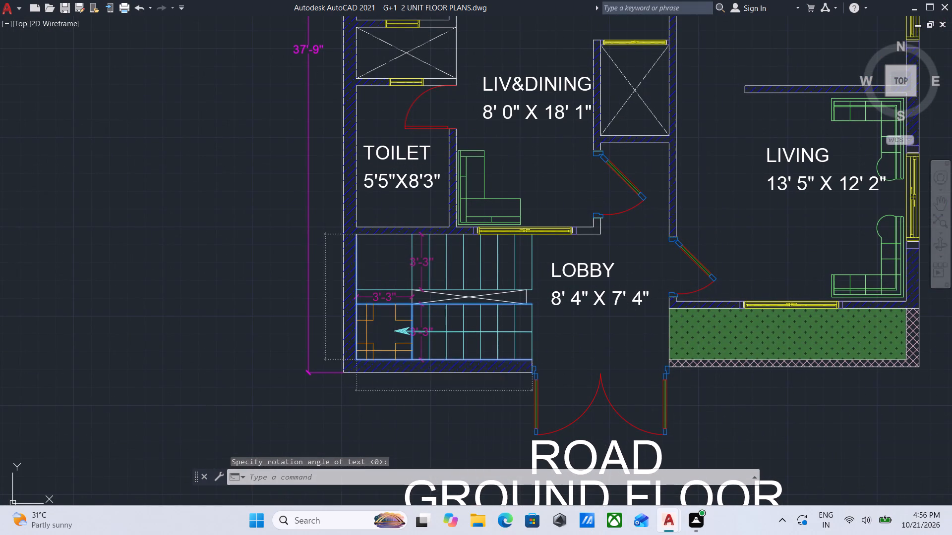
scroll(341, 367, "up", 2)
scroll(414, 329, "down", 2)
middle_click_drag(417, 325, 393, 384)
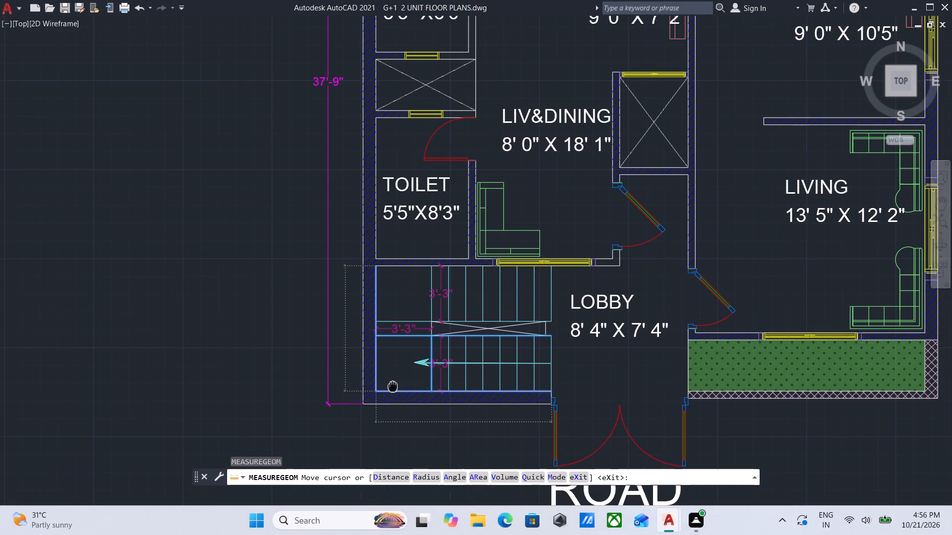
scroll(458, 259, "down", 2)
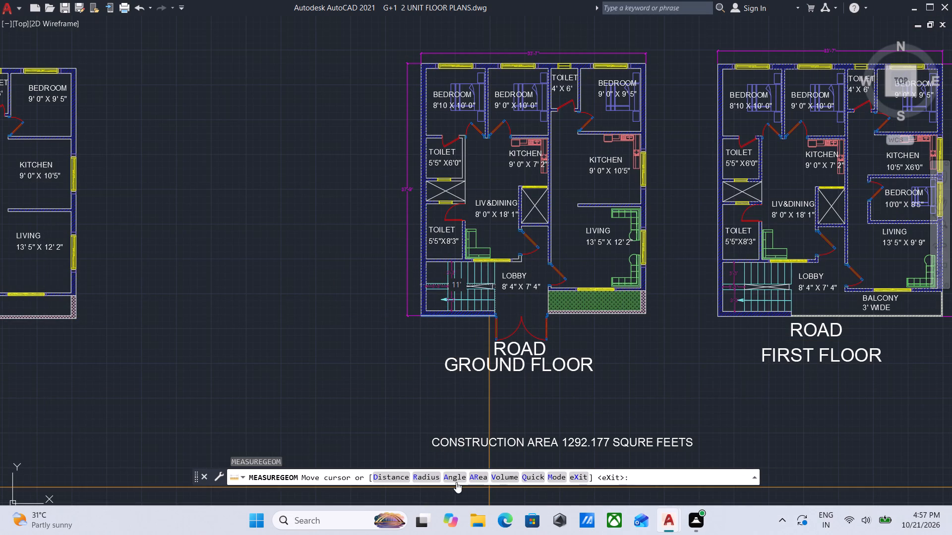
left_click(485, 476)
scroll(451, 318, "up", 3)
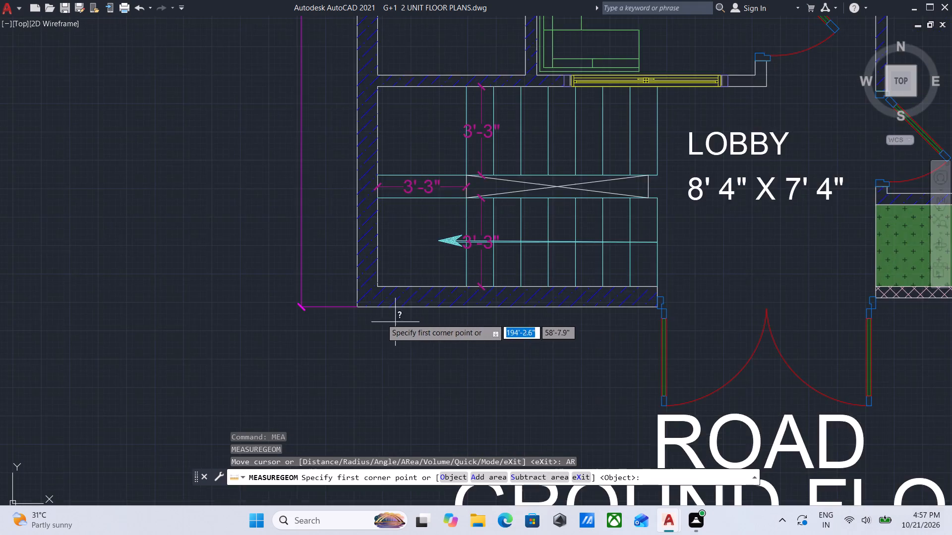
scroll(378, 318, "up", 2)
left_click(330, 295)
middle_click_drag(655, 282, 336, 310)
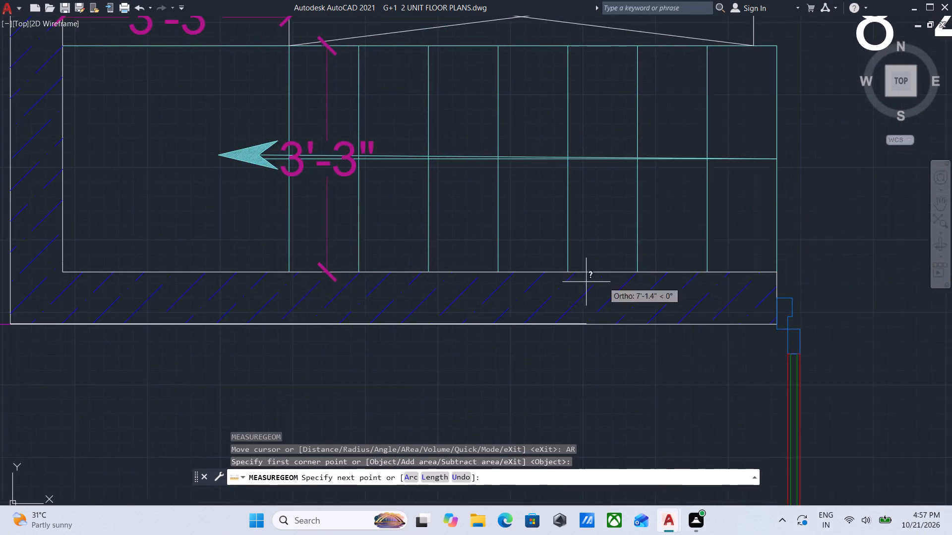
scroll(677, 280, "down", 2)
middle_click_drag(655, 286, 326, 321)
middle_click_drag(635, 314, 363, 318)
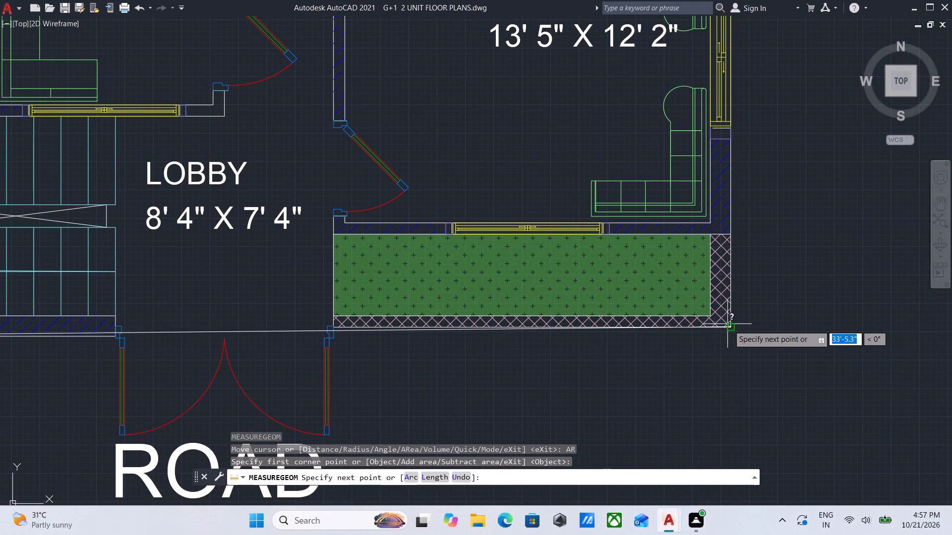
left_click(729, 325)
scroll(698, 194, "down", 1)
middle_click_drag(699, 203, 693, 398)
scroll(693, 396, "down", 1)
middle_click_drag(722, 199, 692, 302)
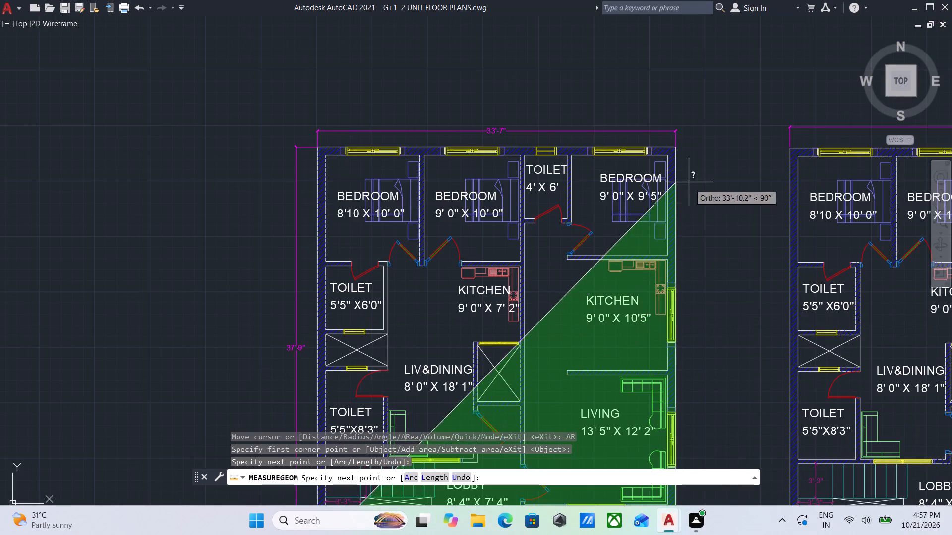
scroll(679, 156, "up", 2)
left_click(671, 134)
middle_click_drag(375, 135, 606, 157)
middle_click_drag(307, 155, 732, 168)
scroll(387, 155, "down", 1)
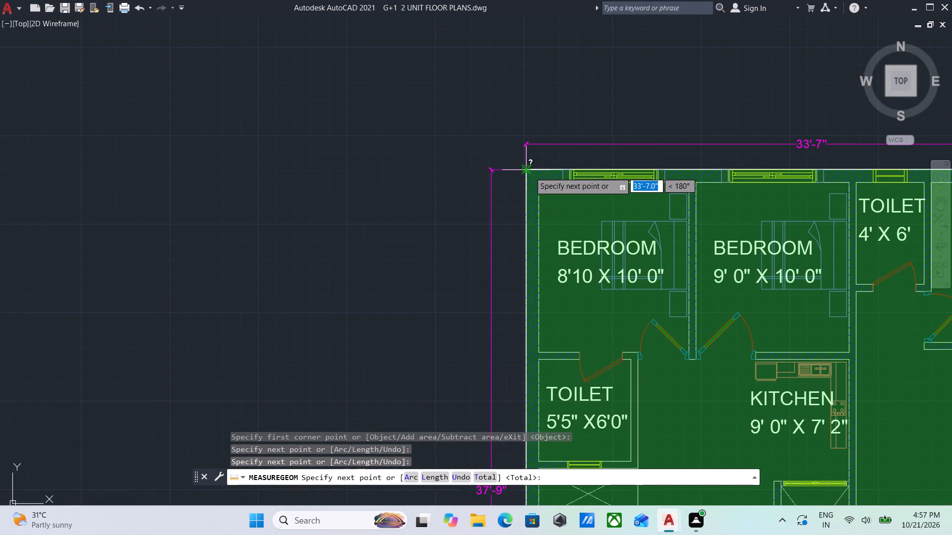
left_click(530, 172)
key("Return")
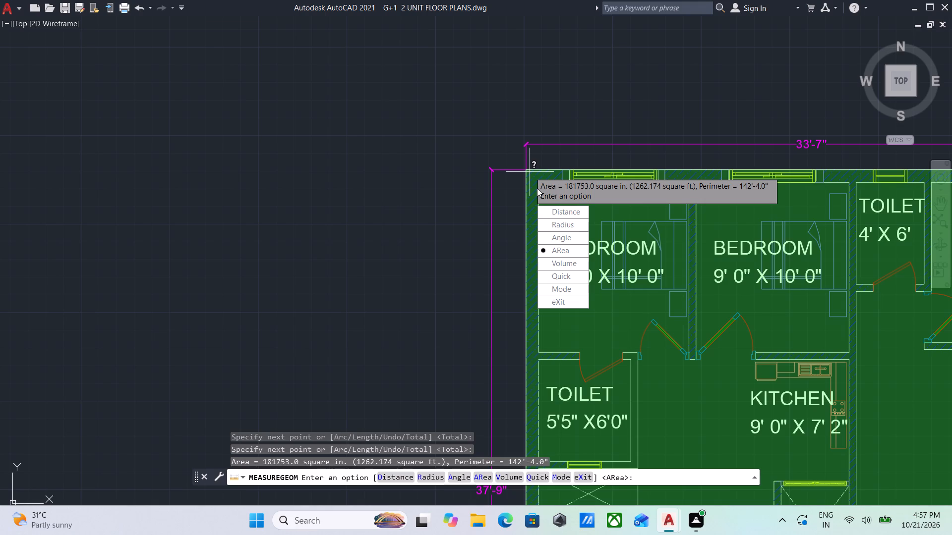
key("Escape")
Correct the construction area text below the GROUND FLOOR title to read "CONSTRUCTION AREA 1262.174 SQURE FEETS".
scroll(537, 188, "down", 2)
middle_click_drag(537, 188, 543, 69)
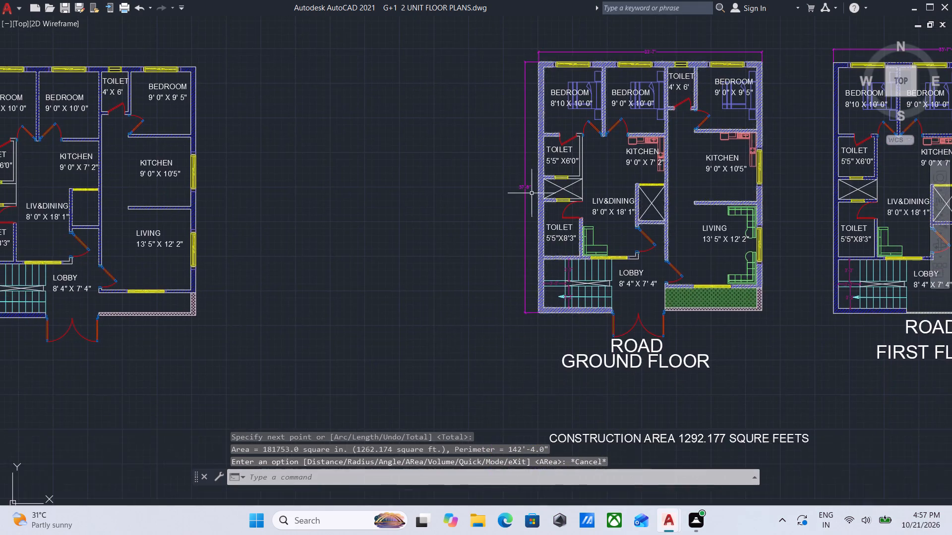
scroll(523, 236, "down", 2)
middle_click_drag(523, 236, 540, 146)
scroll(611, 236, "up", 5)
middle_click_drag(602, 204, 571, 265)
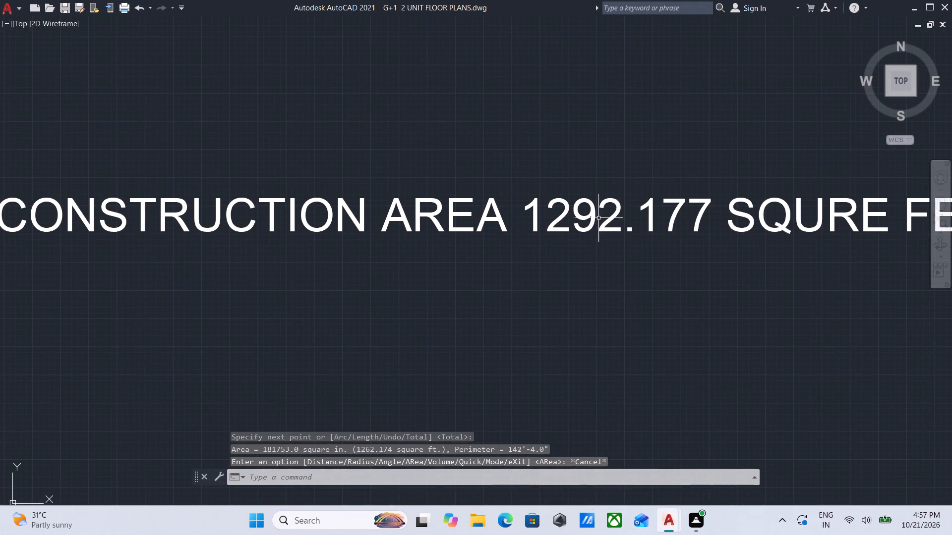
triple_click(593, 208)
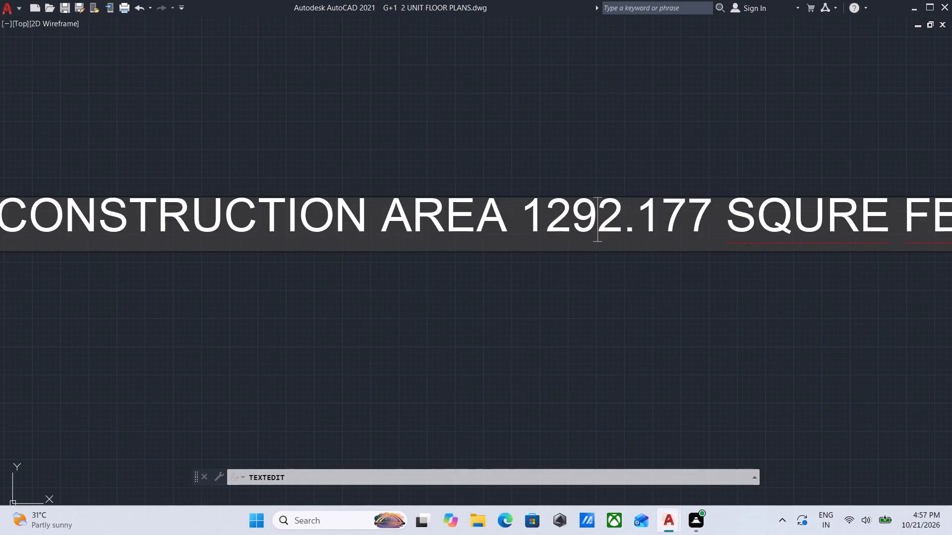
key("BackSpace")
key("6")
scroll(619, 214, "down", 2)
left_click(655, 216)
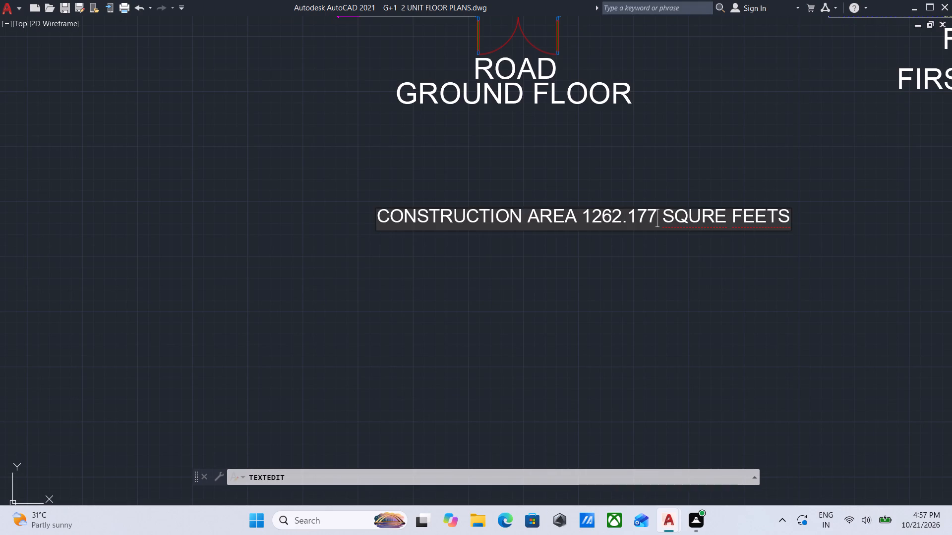
key("BackSpace")
key("4")
key("Return")
key("Return")
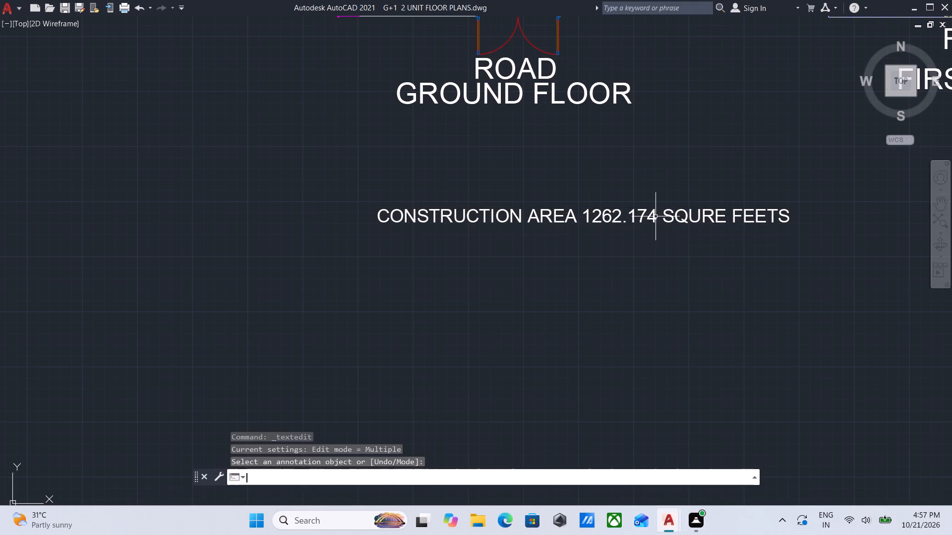
Review the ground and first floor plans, including their titles, room labels and the corrected construction area text.
scroll(578, 199, "down", 2)
middle_click_drag(574, 230, 555, 312)
middle_click_drag(589, 255, 499, 335)
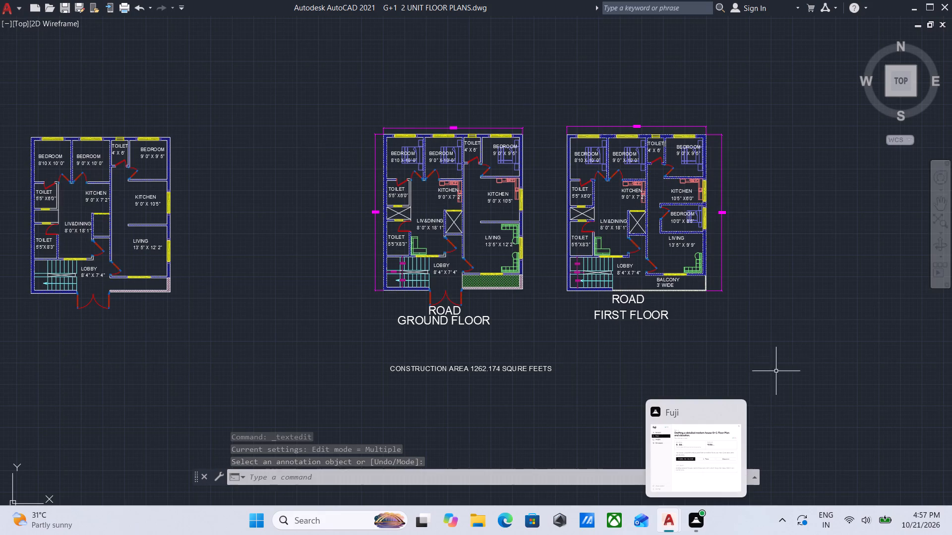
scroll(797, 329, "down", 1)
middle_click_drag(797, 329, 574, 337)
middle_click_drag(636, 336, 567, 335)
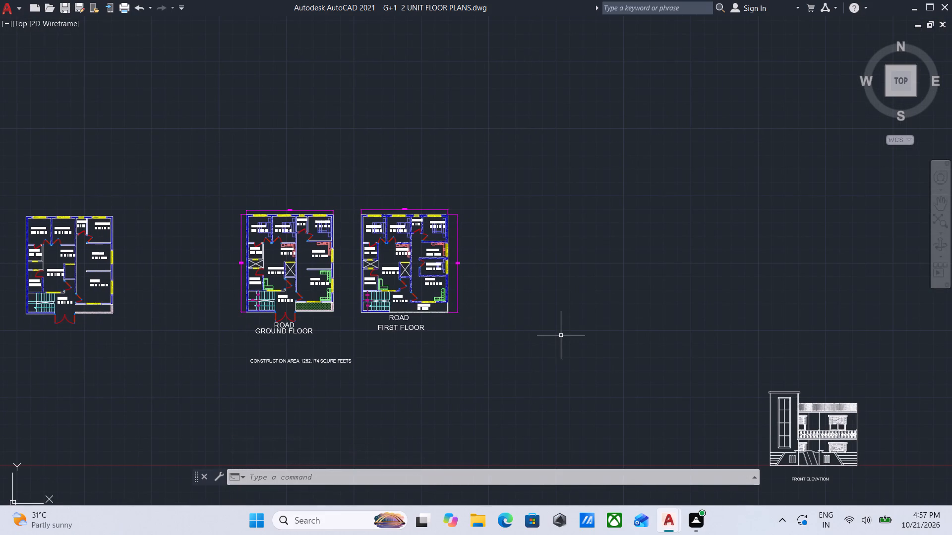
scroll(478, 343, "up", 1)
middle_click_drag(475, 348, 571, 335)
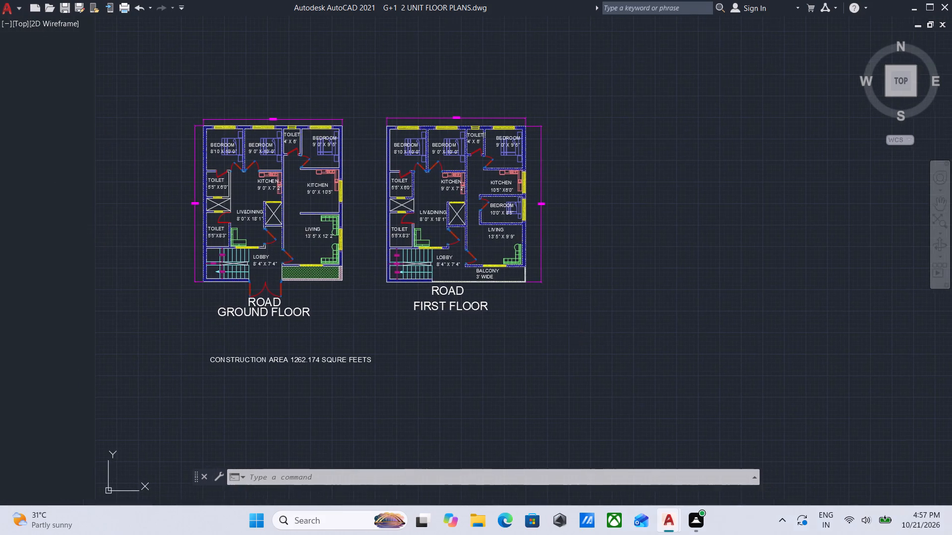
scroll(517, 307, "up", 1)
middle_click_drag(517, 307, 600, 358)
scroll(606, 359, "down", 1)
middle_click_drag(612, 367, 704, 384)
scroll(547, 370, "up", 1)
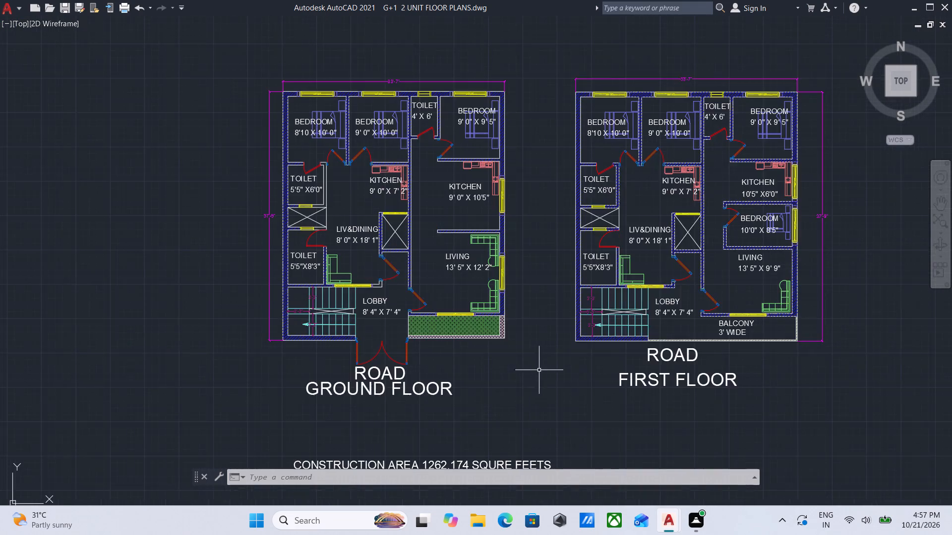
middle_click_drag(527, 369, 611, 388)
scroll(606, 341, "up", 2)
middle_click_drag(605, 339, 680, 351)
scroll(687, 343, "down", 1)
middle_click_drag(687, 343, 669, 388)
scroll(669, 390, "down", 2)
middle_click_drag(679, 368, 643, 282)
scroll(632, 359, "up", 1)
scroll(490, 405, "up", 1)
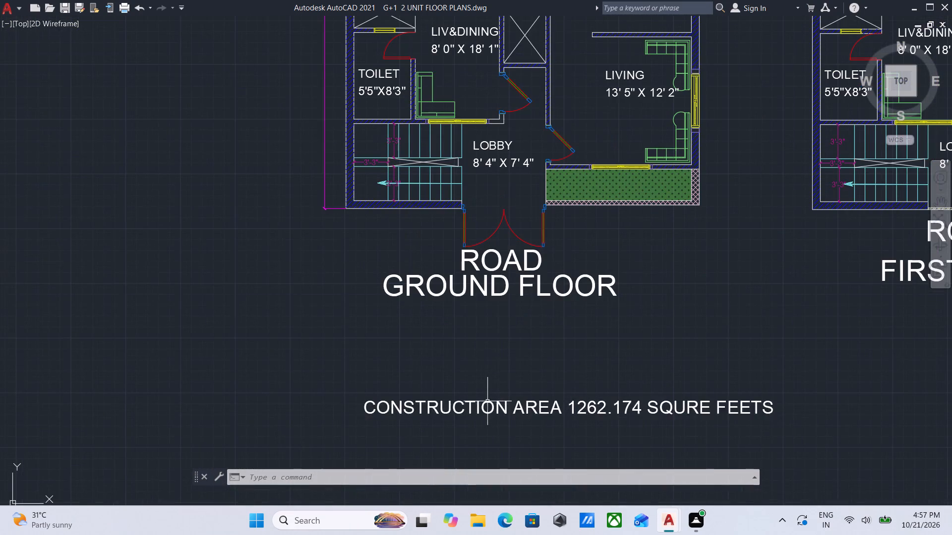
middle_click_drag(487, 400, 443, 371)
scroll(479, 345, "down", 1)
middle_click_drag(479, 345, 303, 376)
middle_click_drag(559, 364, 399, 400)
scroll(663, 377, "down", 1)
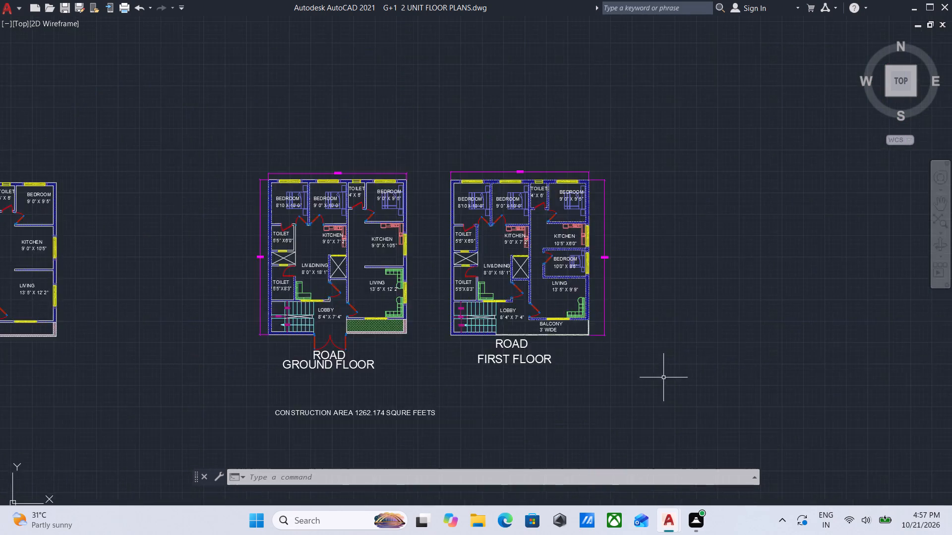
middle_click_drag(660, 379, 512, 428)
scroll(558, 404, "up", 2)
middle_click_drag(436, 390, 543, 321)
scroll(609, 303, "down", 1)
middle_click_drag(609, 303, 666, 334)
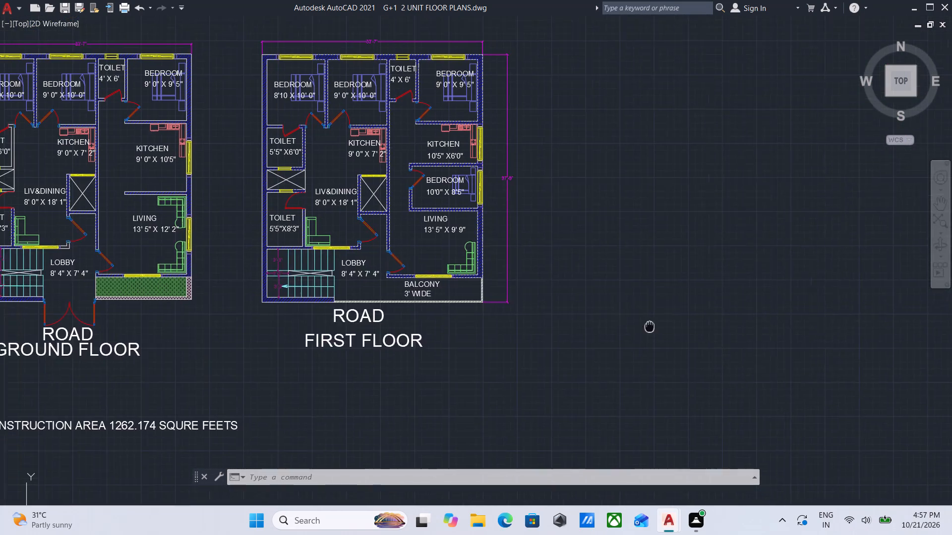
middle_click_drag(666, 334, 672, 337)
scroll(417, 298, "up", 2)
scroll(484, 269, "up", 1)
middle_click_drag(484, 269, 609, 315)
middle_click_drag(500, 304, 525, 339)
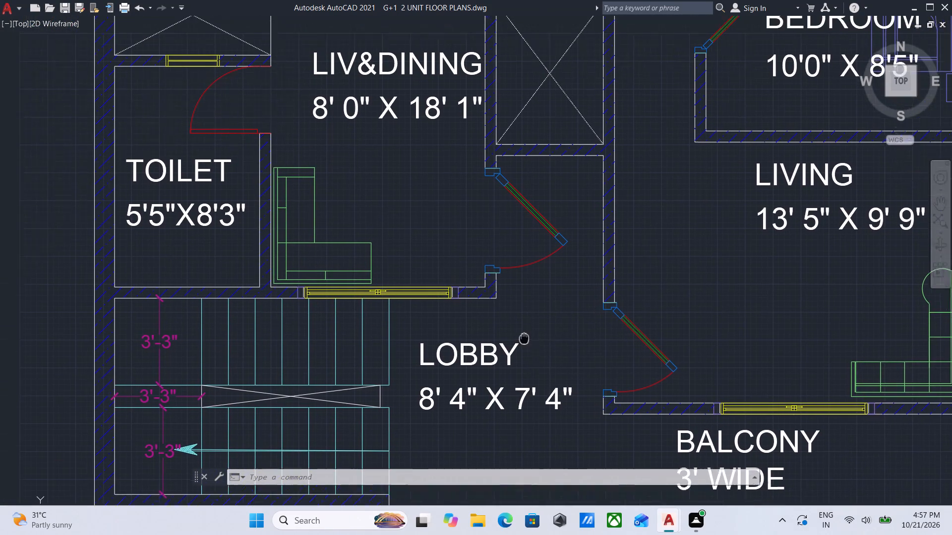
middle_click_drag(525, 339, 528, 342)
scroll(540, 331, "down", 2)
middle_click_drag(540, 330, 624, 405)
scroll(680, 350, "down", 2)
Examine the front elevation, checking the gate, compound wall, balcony railing, windows and stair tower.
middle_click_drag(680, 350, 348, 217)
scroll(565, 235, "down", 1)
middle_click_drag(586, 261, 399, 155)
scroll(631, 291, "up", 5)
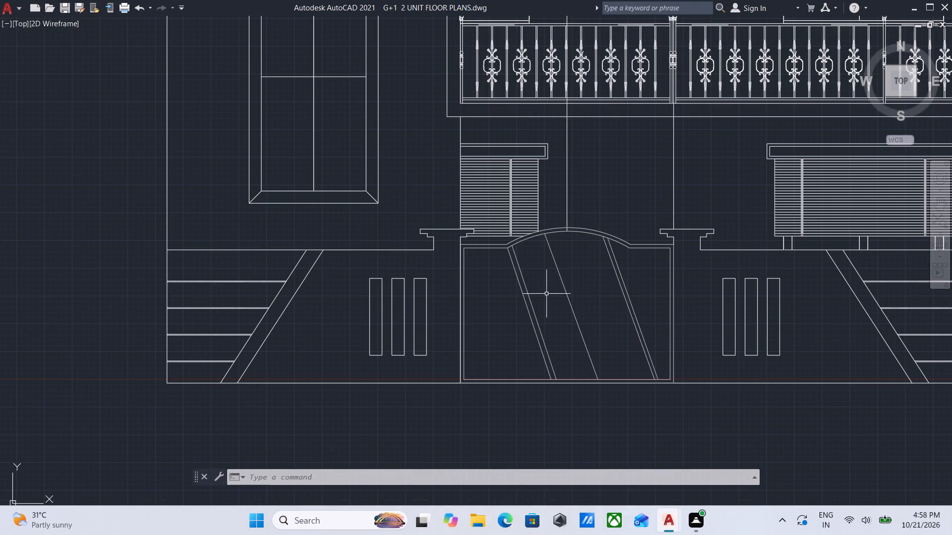
scroll(545, 293, "down", 1)
middle_click_drag(545, 293, 523, 259)
scroll(521, 256, "down", 1)
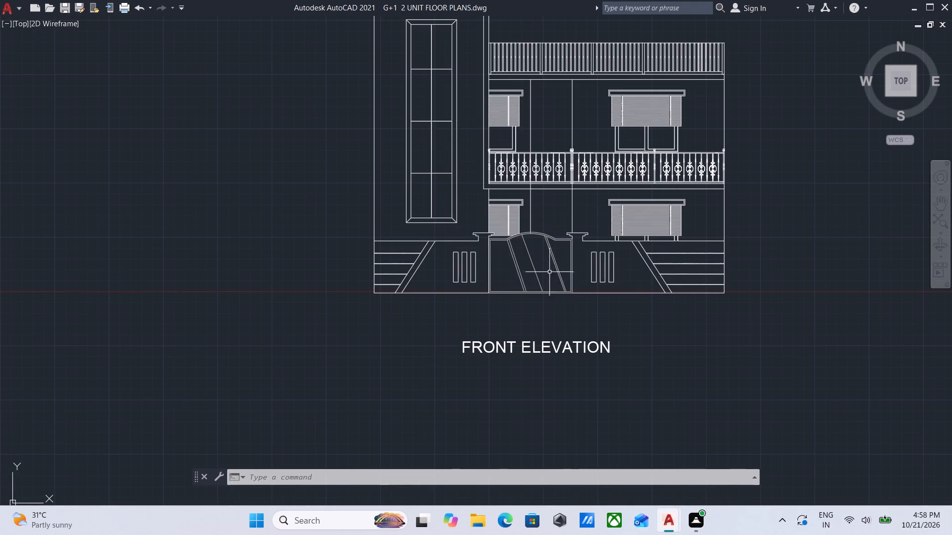
middle_click_drag(574, 269, 552, 300)
scroll(555, 303, "down", 1)
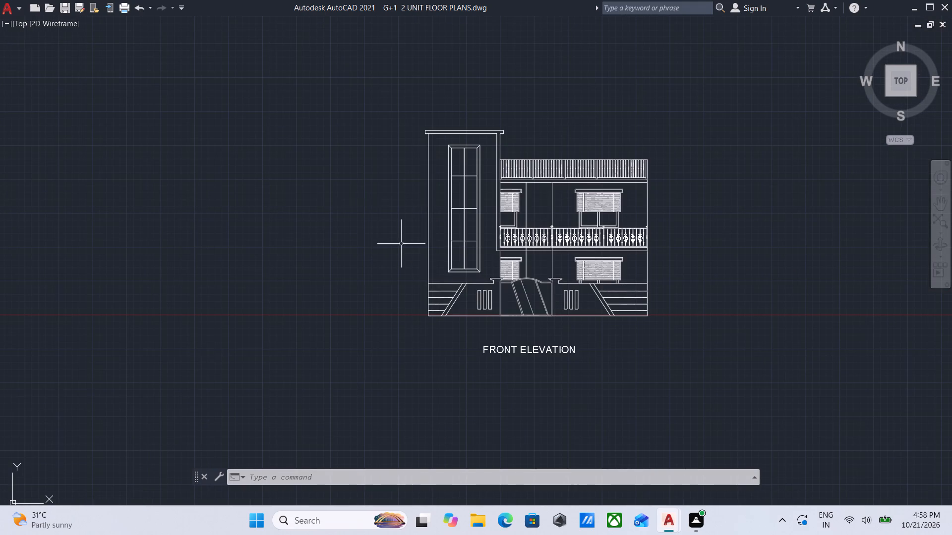
scroll(738, 293, "up", 1)
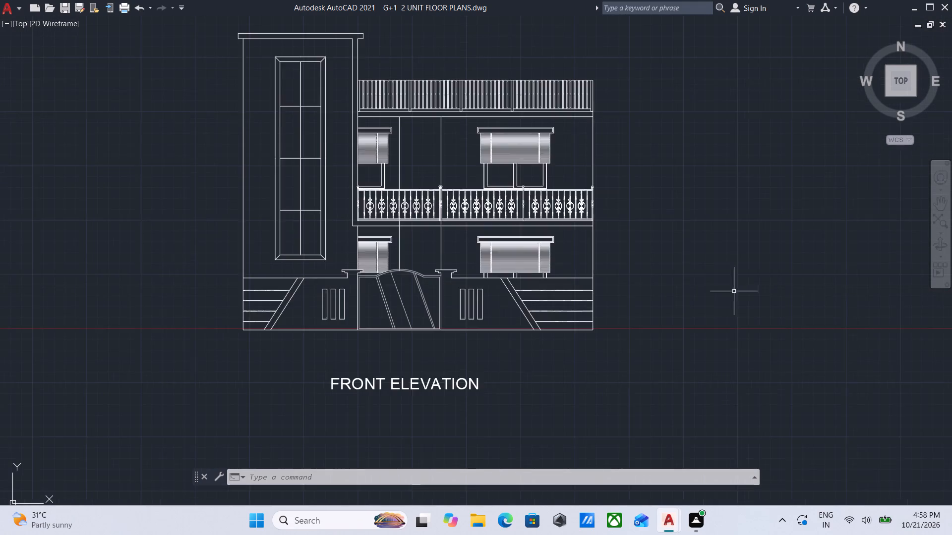
scroll(717, 283, "up", 1)
scroll(688, 269, "down", 2)
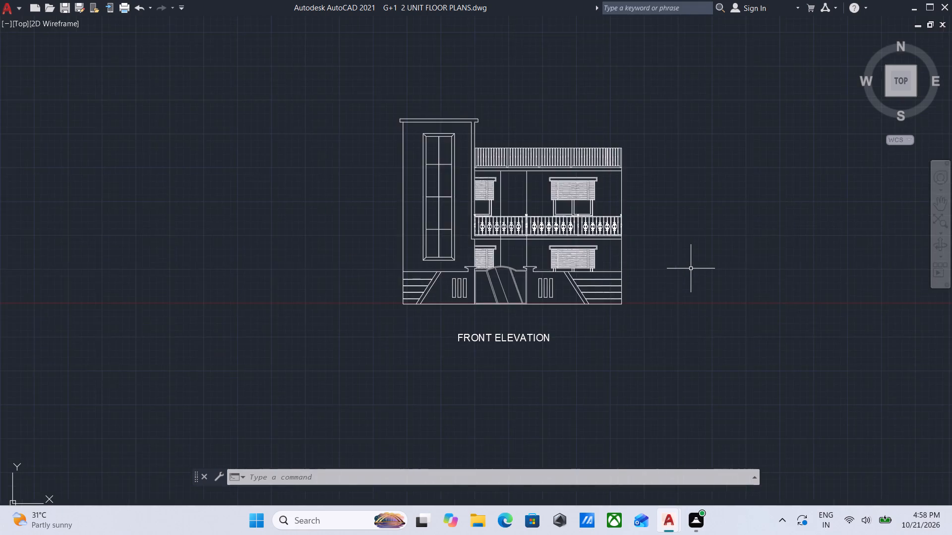
Examine the section at AA, checking the stair flights, landings, slabs, doors and windows on both floors.
middle_click_drag(686, 266, 619, 261)
scroll(679, 256, "down", 1)
middle_click_drag(679, 256, 501, 258)
scroll(637, 267, "down", 2)
middle_click_drag(633, 267, 471, 280)
scroll(696, 271, "up", 3)
scroll(549, 238, "up", 2)
middle_click_drag(534, 234, 554, 281)
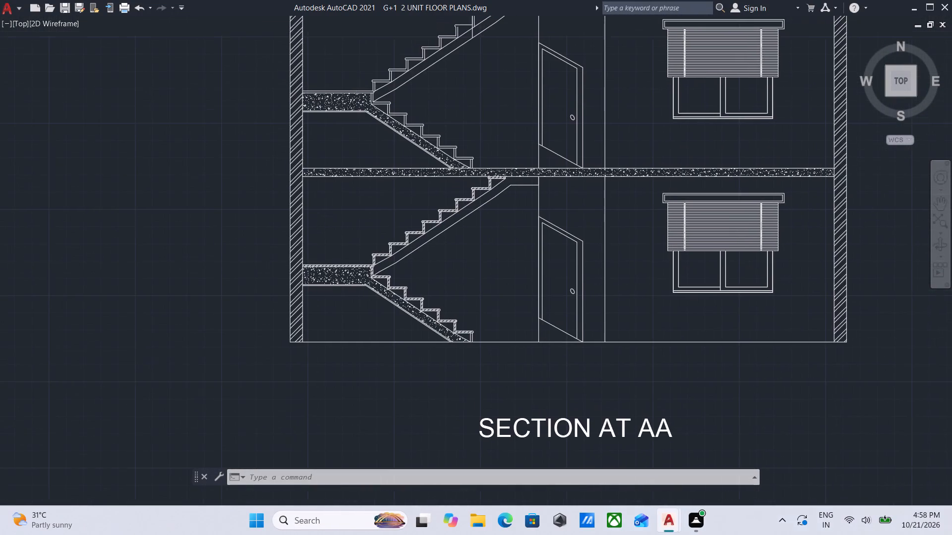
scroll(551, 272, "down", 2)
middle_click_drag(551, 273, 557, 314)
middle_click_drag(533, 253, 531, 291)
scroll(499, 290, "up", 4)
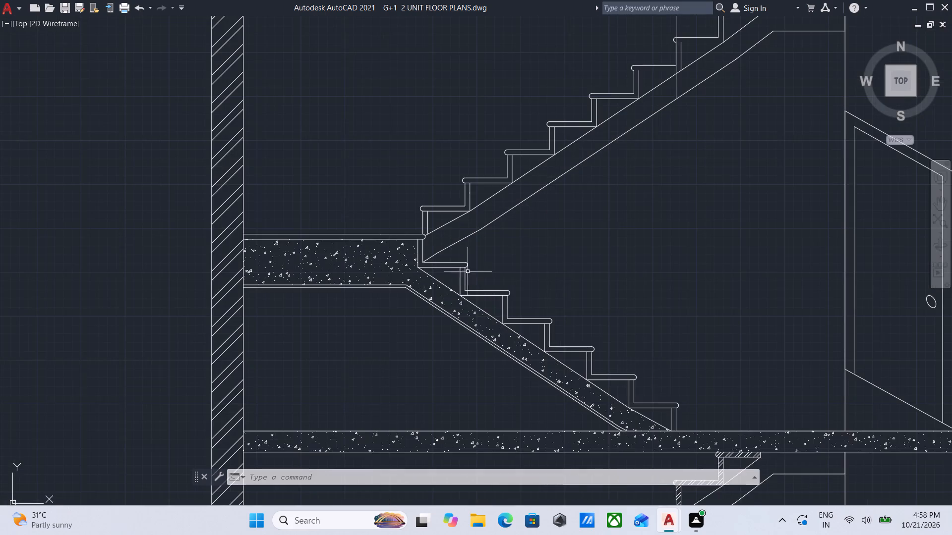
scroll(452, 258, "down", 3)
scroll(519, 269, "down", 1)
middle_click_drag(519, 269, 514, 317)
scroll(514, 311, "up", 1)
middle_click_drag(508, 295, 531, 373)
middle_click_drag(528, 251, 538, 365)
Check the floor plan carrying the A-A section markers against the section drawing beneath it.
scroll(528, 265, "down", 1)
scroll(508, 303, "down", 1)
middle_click_drag(508, 303, 643, 345)
scroll(606, 257, "up", 4)
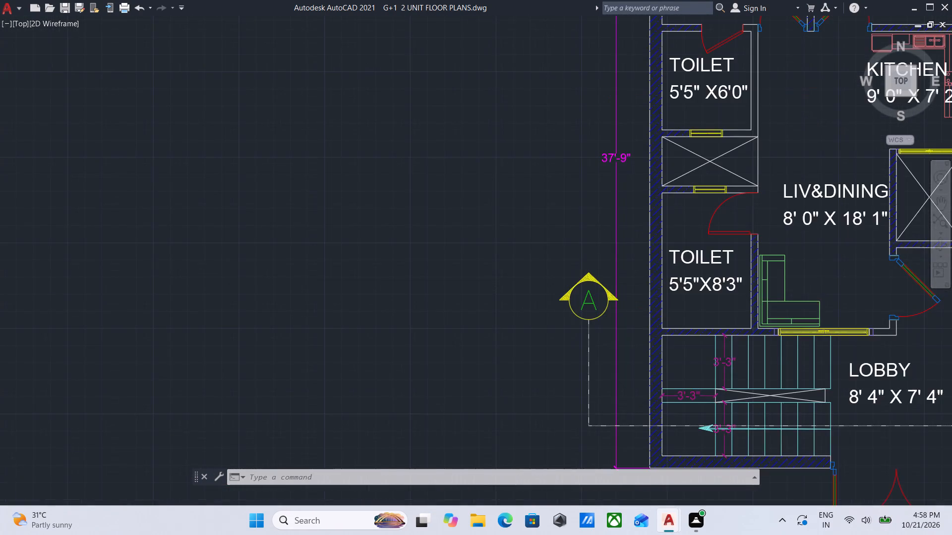
scroll(606, 256, "down", 3)
middle_click_drag(606, 256, 513, 252)
scroll(510, 251, "up", 1)
scroll(510, 251, "down", 2)
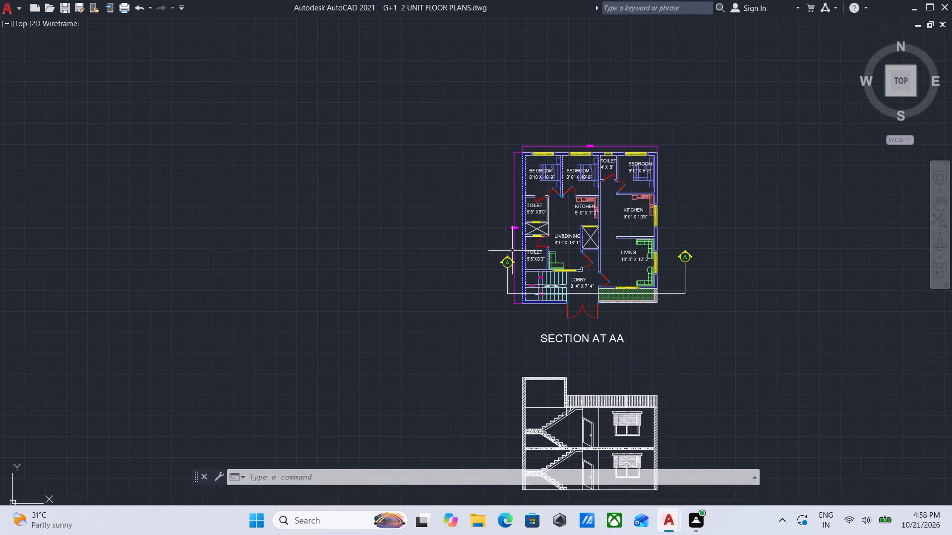
middle_click_drag(512, 251, 502, 182)
middle_click_drag(695, 310, 692, 297)
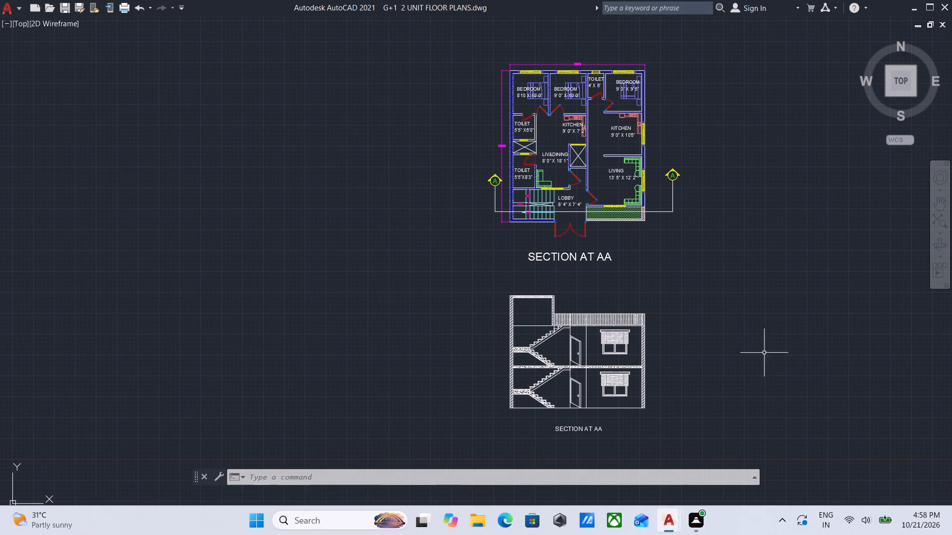
scroll(728, 377, "up", 1)
middle_click_drag(725, 367, 733, 377)
scroll(732, 375, "down", 1)
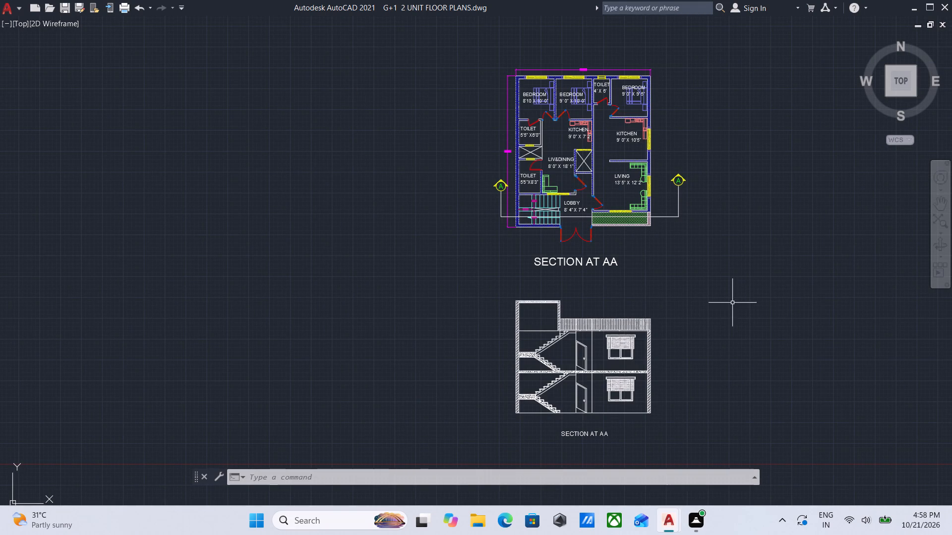
middle_click_drag(705, 319, 690, 253)
scroll(706, 323, "up", 2)
middle_click_drag(703, 320, 712, 296)
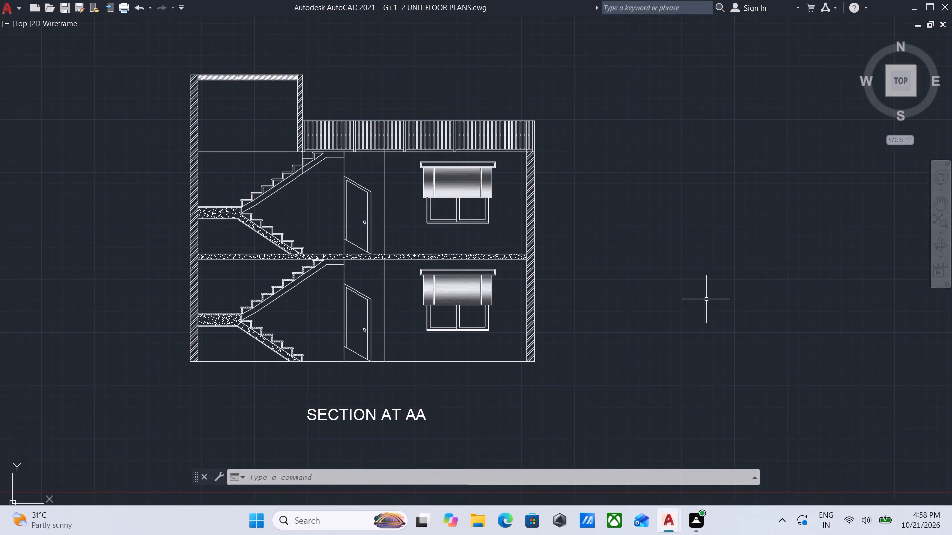
Capture a rectangular screenshot of the section drawing together with its SECTION AT AA title.
middle_click_drag(704, 302, 811, 314)
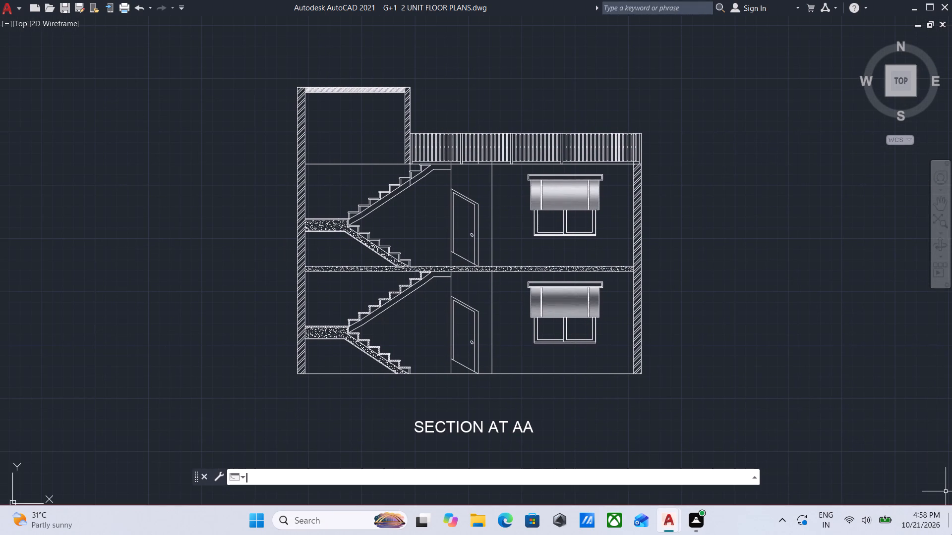
key("shift+super+s")
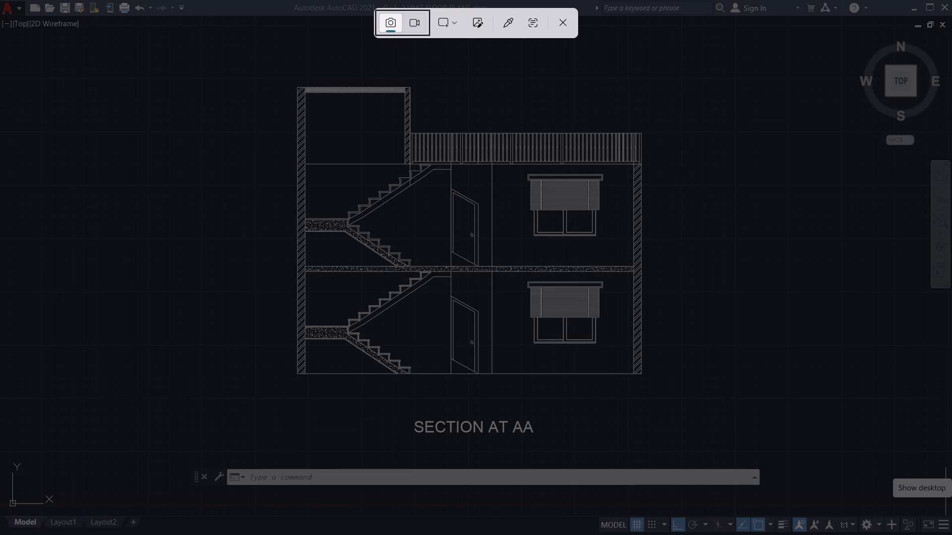
left_click_drag(182, 37, 723, 458)
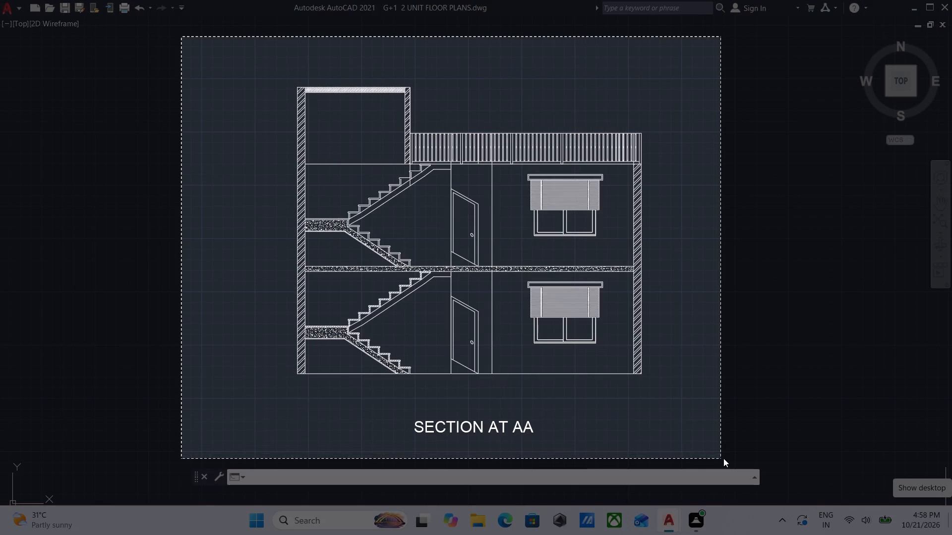
left_click_drag(723, 458, 726, 458)
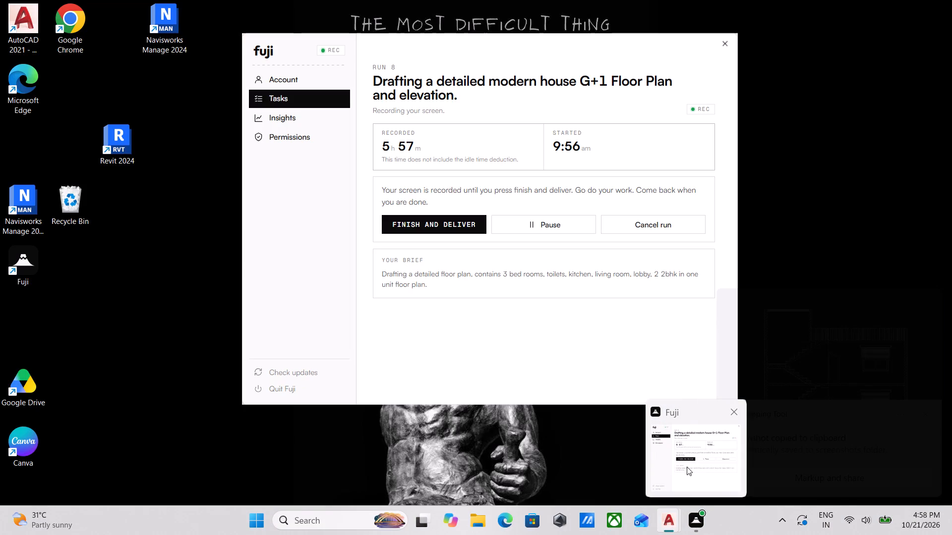
Examine the front elevation, including its compound wall, gate, balcony railing and title.
scroll(267, 211, "down", 2)
middle_click_drag(269, 220, 520, 246)
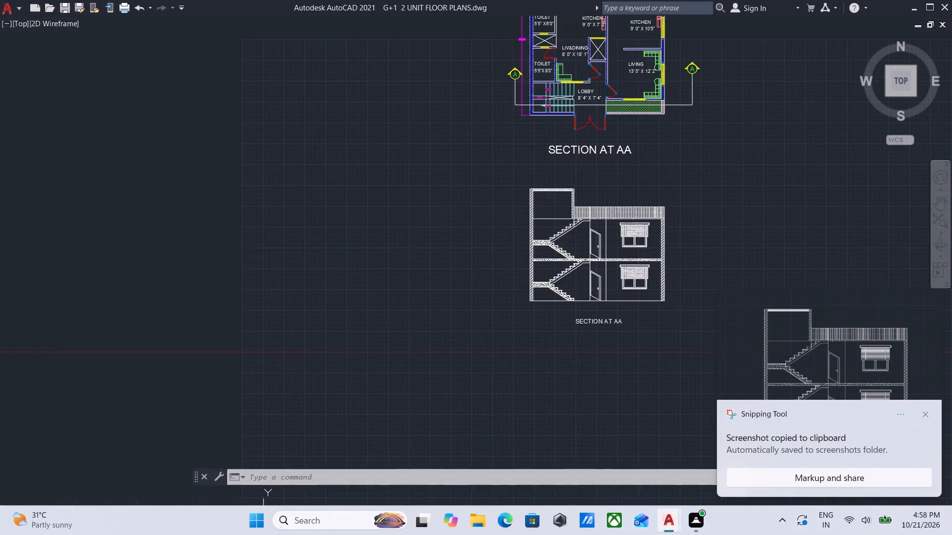
scroll(333, 210, "down", 1)
middle_click_drag(333, 210, 550, 261)
middle_click_drag(241, 278, 276, 300)
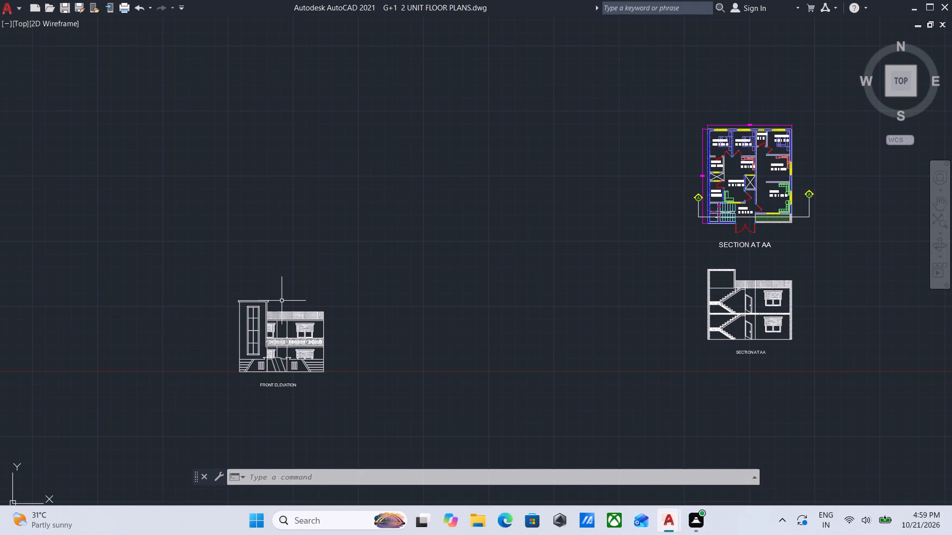
scroll(282, 301, "up", 1)
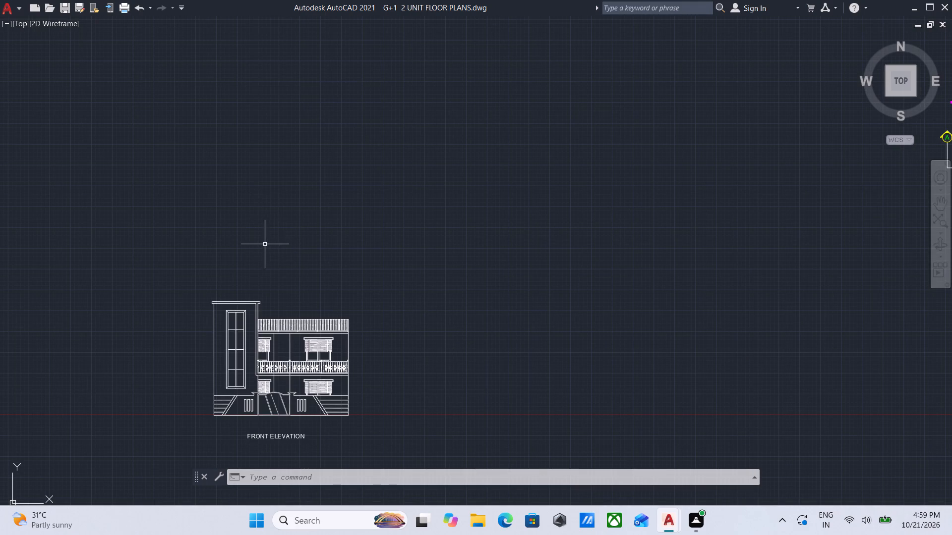
scroll(186, 291, "up", 2)
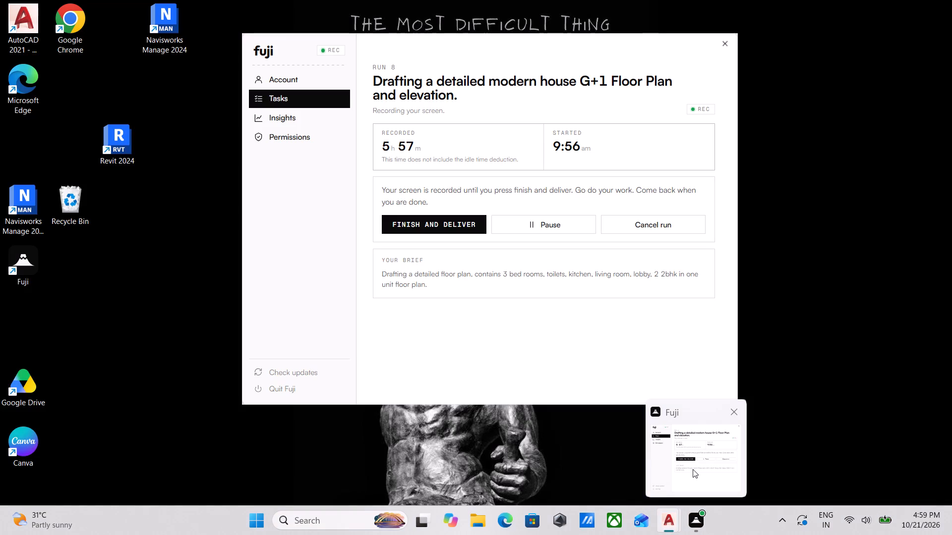
scroll(282, 336, "down", 1)
middle_click_drag(324, 342, 468, 202)
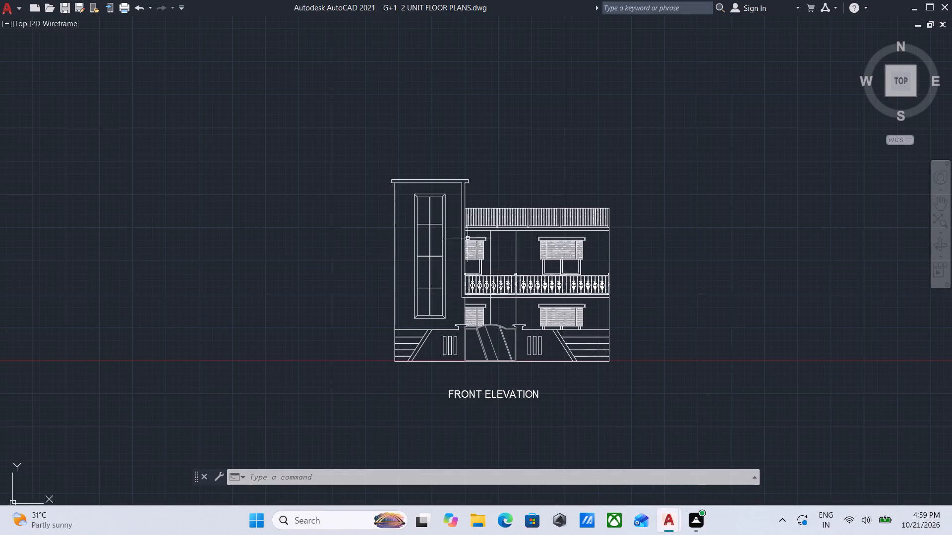
scroll(416, 339, "up", 1)
middle_click_drag(416, 339, 449, 237)
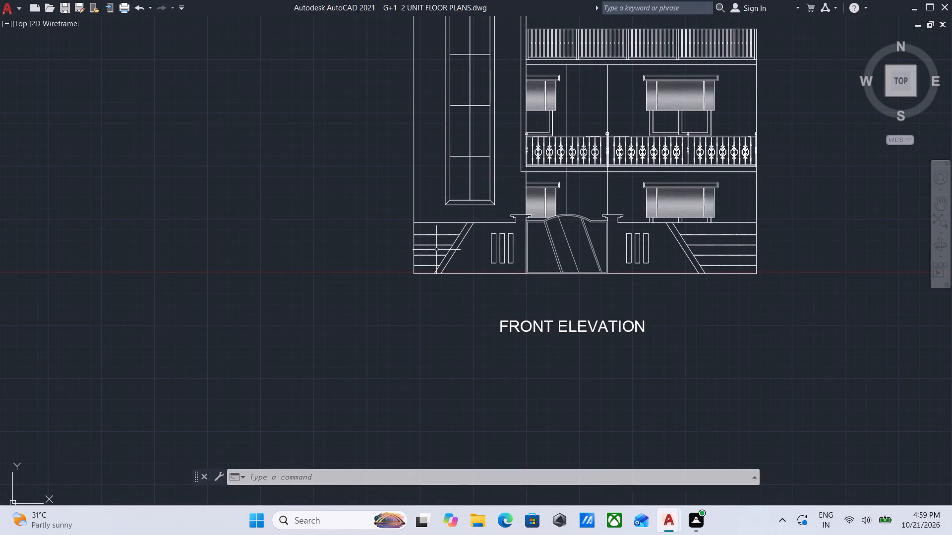
middle_click_drag(508, 290, 548, 243)
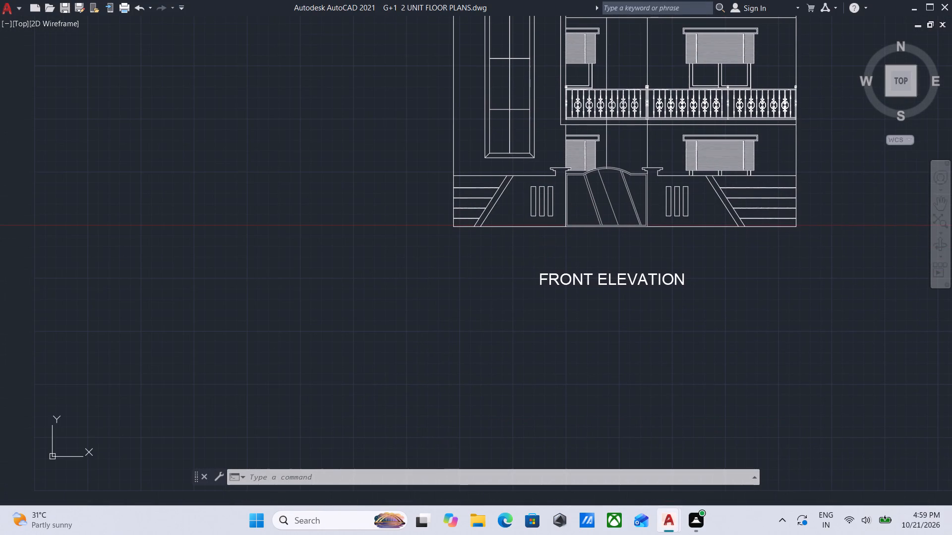
Save the drawing under its existing file name.
scroll(408, 268, "down", 2)
middle_click_drag(408, 268, 584, 267)
middle_click_drag(387, 266, 768, 376)
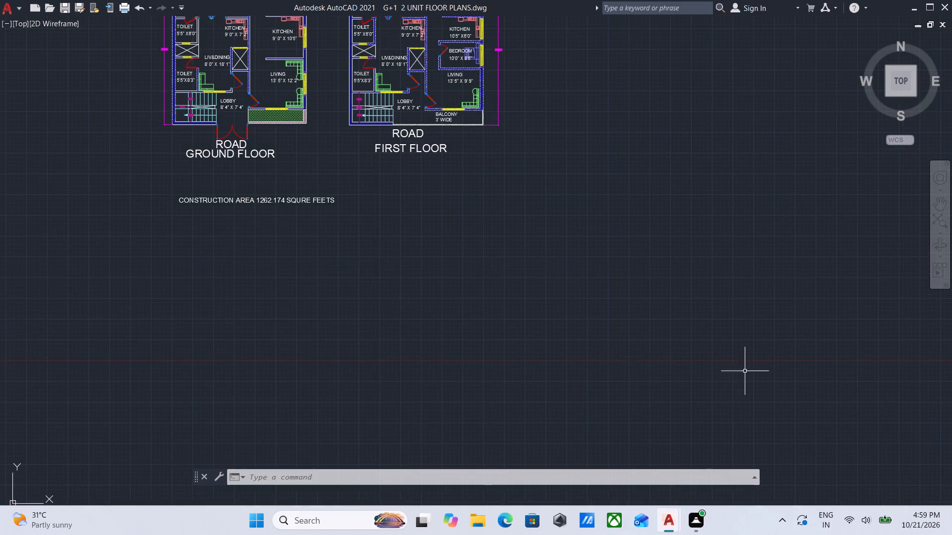
middle_click_drag(594, 354, 645, 395)
scroll(594, 354, "down", 1)
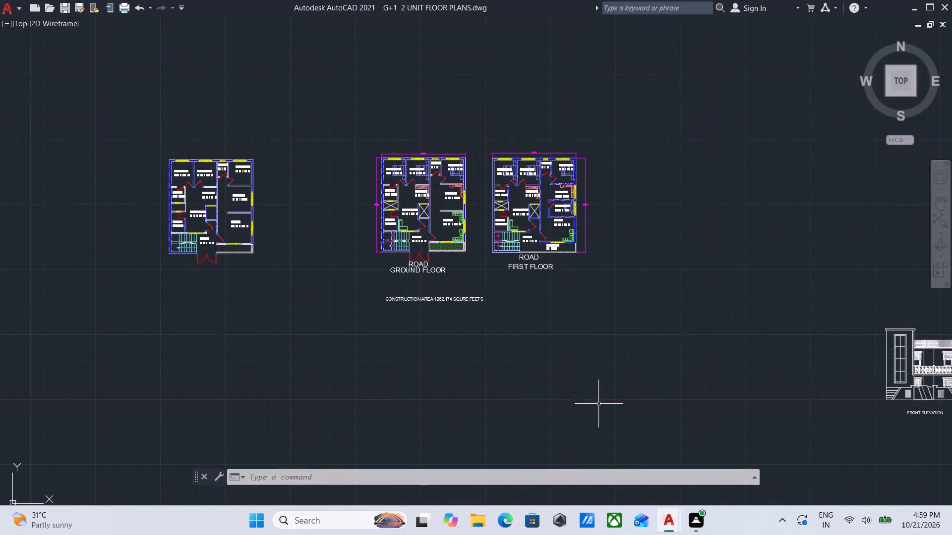
key("ctrl+s")
key("ctrl+s")
key("ctrl+s")
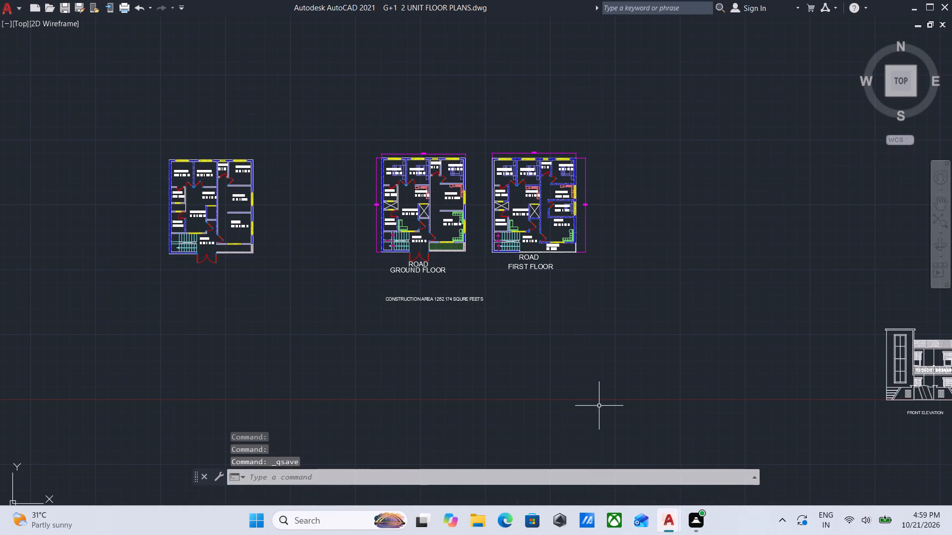
Restore the hidden ribbon with the RIBBON command.
scroll(595, 394, "down", 1)
middle_click_drag(595, 394, 621, 406)
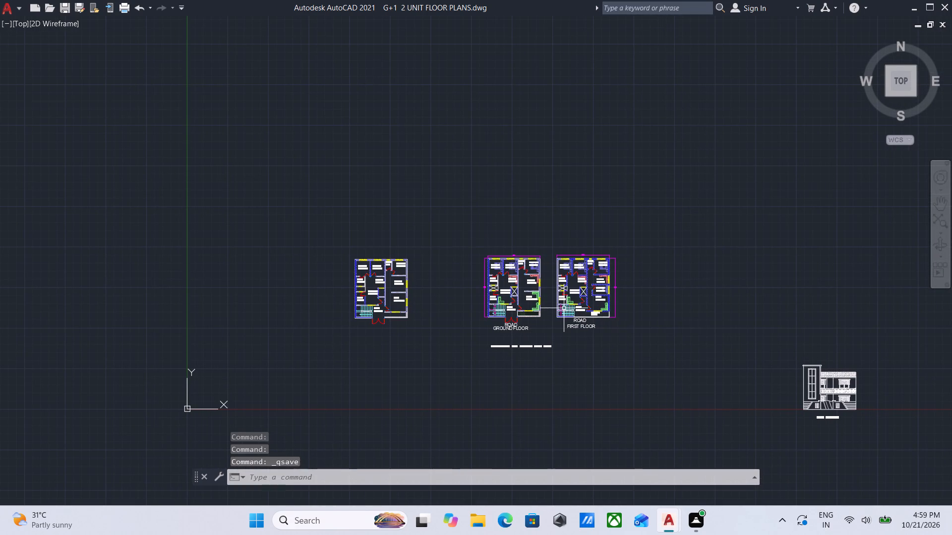
type("RI")
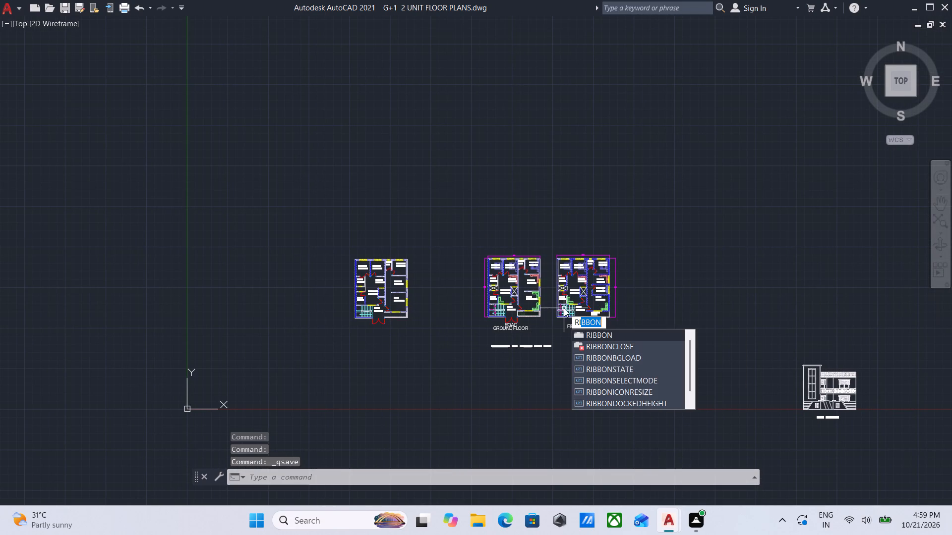
type("BBON")
key("Return")
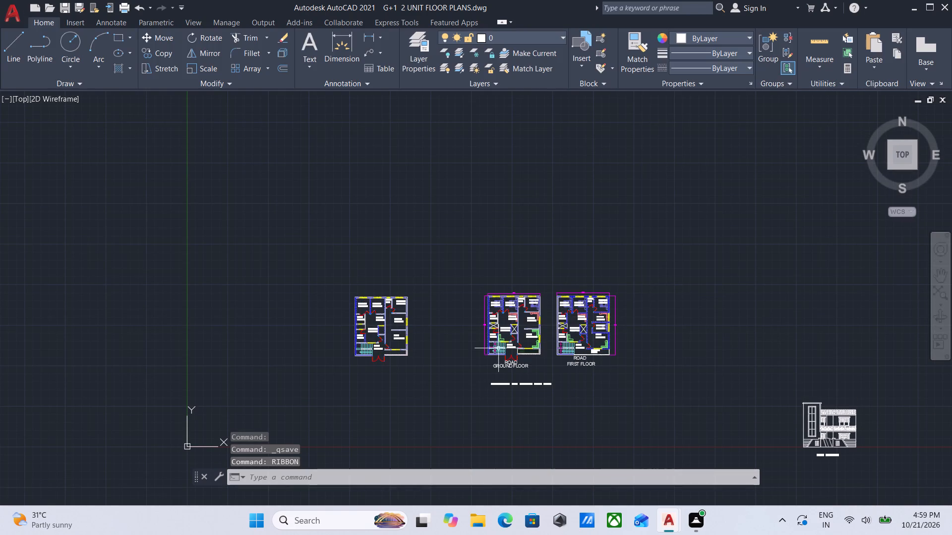
Erase the untitled, unfurnished duplicate floor plan beside the ground floor plan.
scroll(499, 349, "up", 2)
middle_click_drag(517, 322, 561, 259)
scroll(654, 345, "up", 1)
middle_click_drag(637, 338, 833, 398)
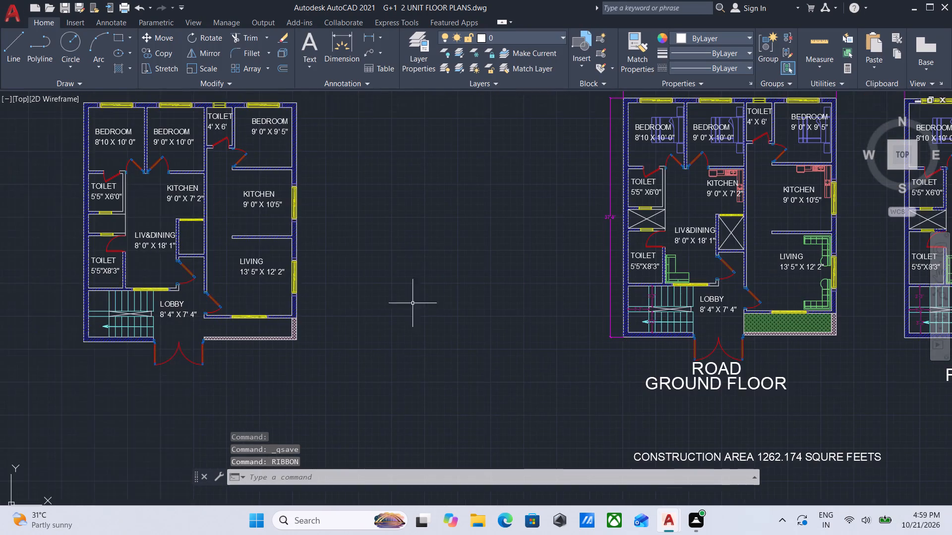
middle_click_drag(255, 252, 511, 274)
middle_click_drag(578, 339, 649, 295)
left_click(634, 361)
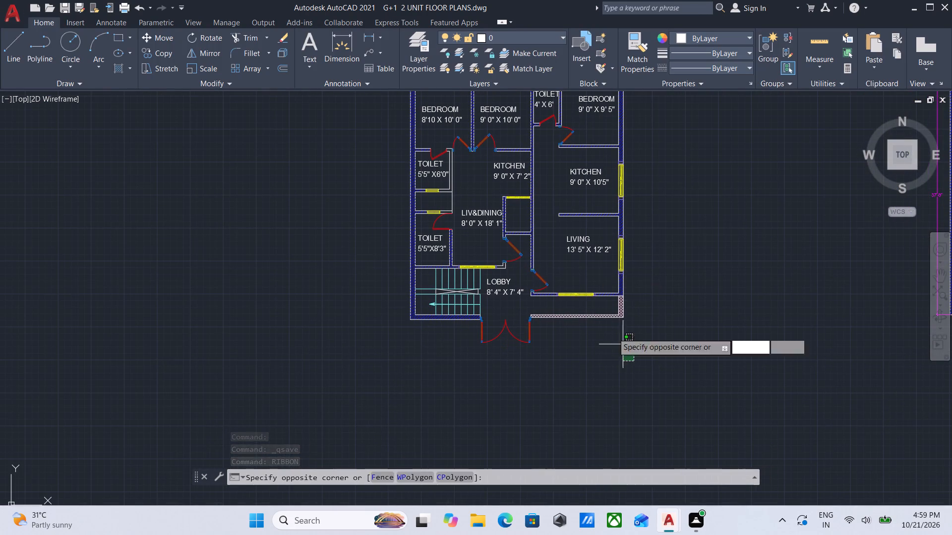
middle_click_drag(398, 167, 416, 258)
left_click(392, 144)
right_click(392, 144)
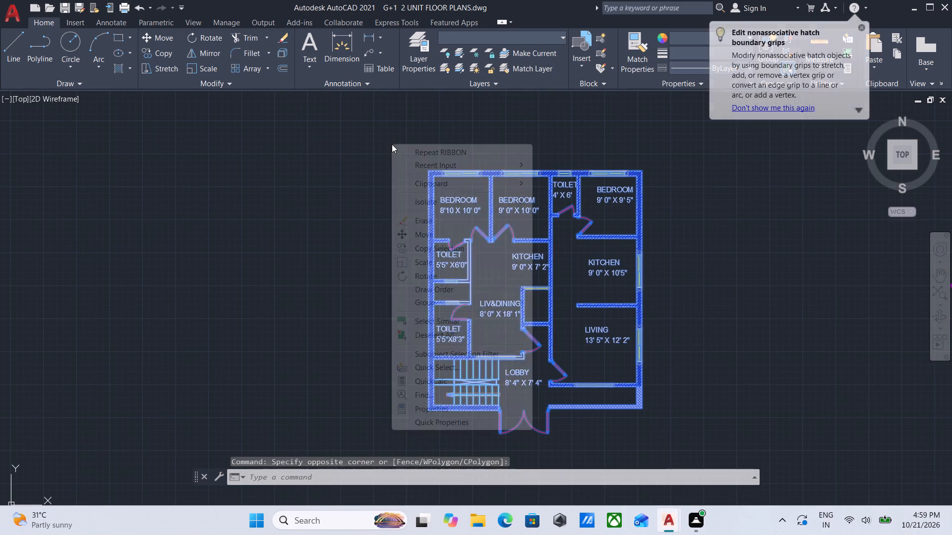
left_click(426, 223)
Look over the remaining floor plans, front elevation and section across the drawing.
scroll(540, 224, "down", 2)
middle_click_drag(538, 224, 32, 181)
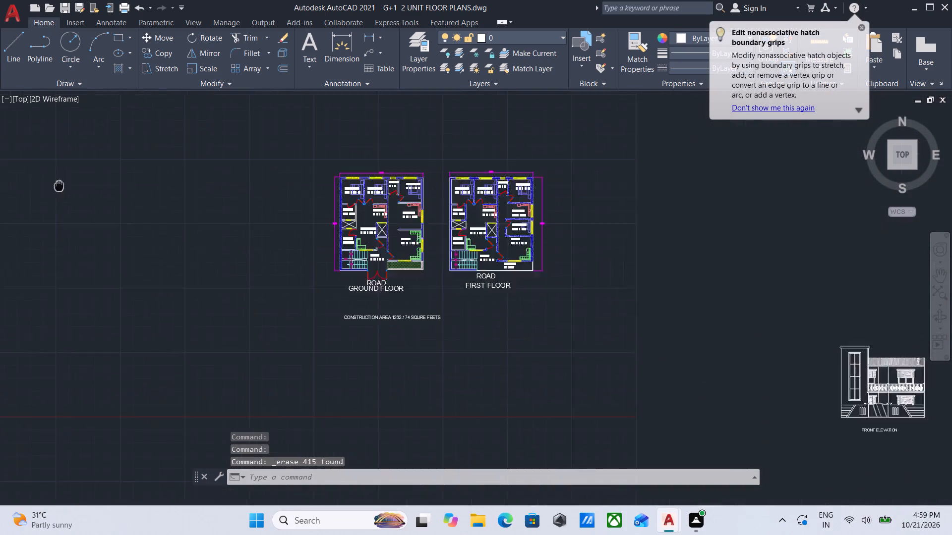
middle_click_drag(32, 181, 29, 181)
middle_click_drag(525, 321, 293, 177)
scroll(591, 271, "down", 1)
middle_click_drag(590, 271, 201, 285)
middle_click_drag(363, 273, 523, 290)
scroll(366, 273, "down", 1)
scroll(533, 292, "up", 1)
scroll(527, 291, "down", 1)
middle_click_drag(527, 291, 590, 283)
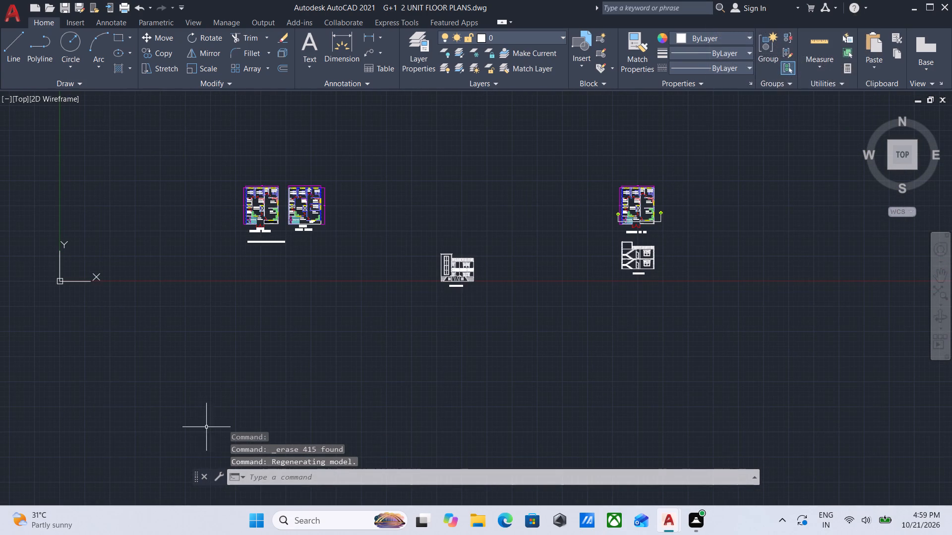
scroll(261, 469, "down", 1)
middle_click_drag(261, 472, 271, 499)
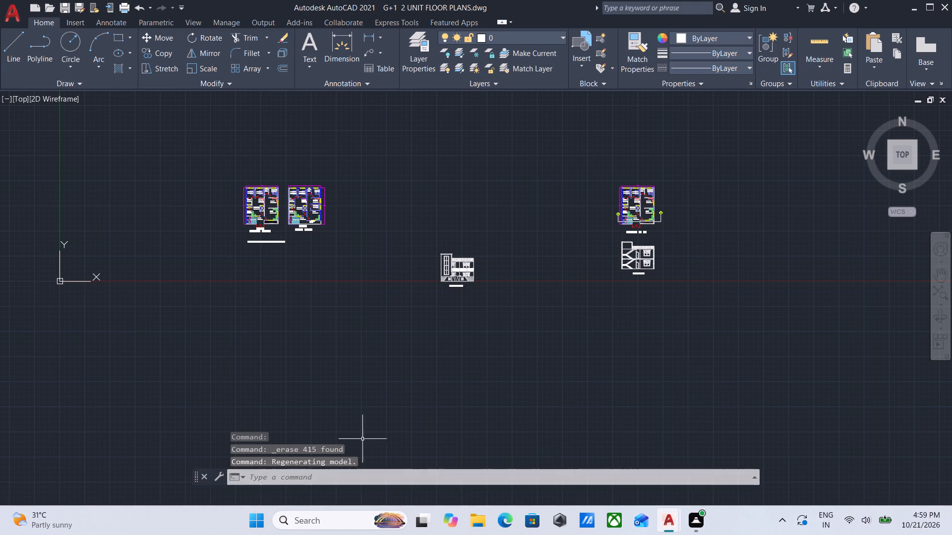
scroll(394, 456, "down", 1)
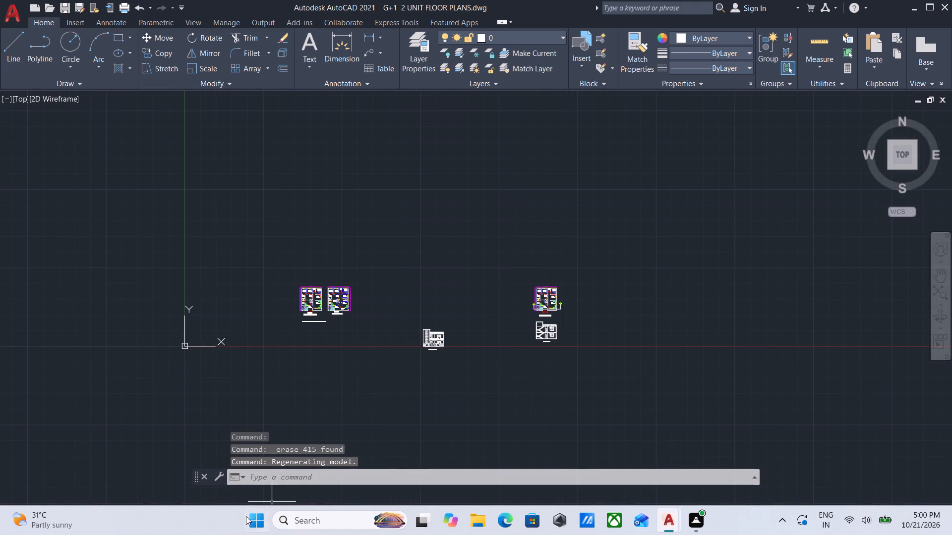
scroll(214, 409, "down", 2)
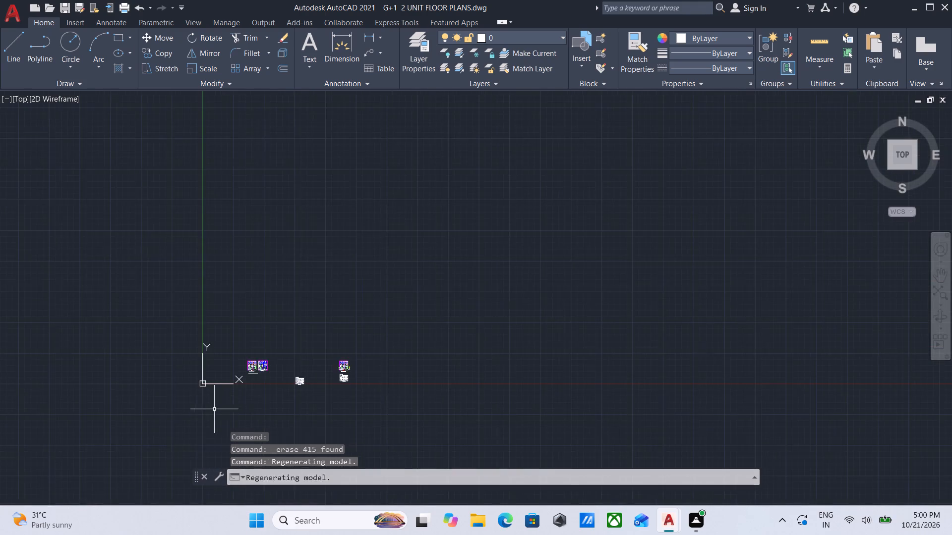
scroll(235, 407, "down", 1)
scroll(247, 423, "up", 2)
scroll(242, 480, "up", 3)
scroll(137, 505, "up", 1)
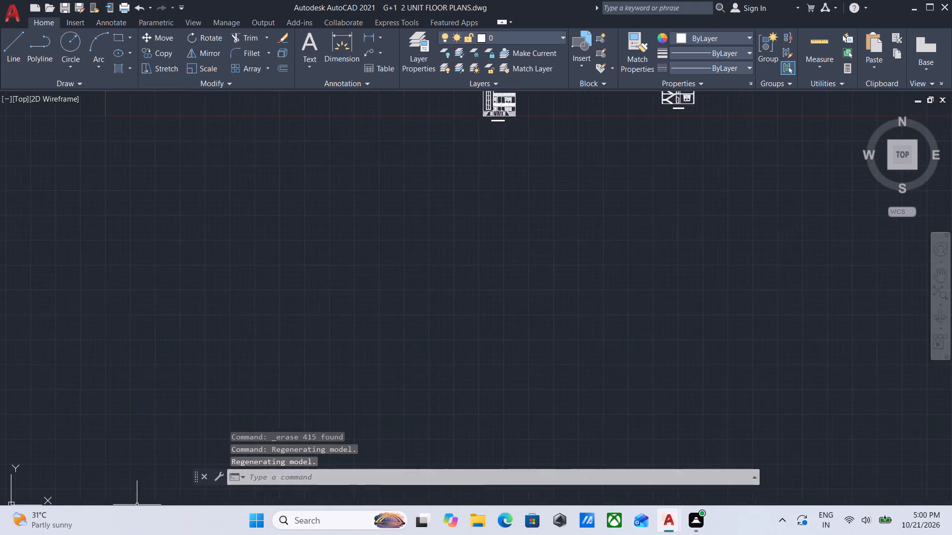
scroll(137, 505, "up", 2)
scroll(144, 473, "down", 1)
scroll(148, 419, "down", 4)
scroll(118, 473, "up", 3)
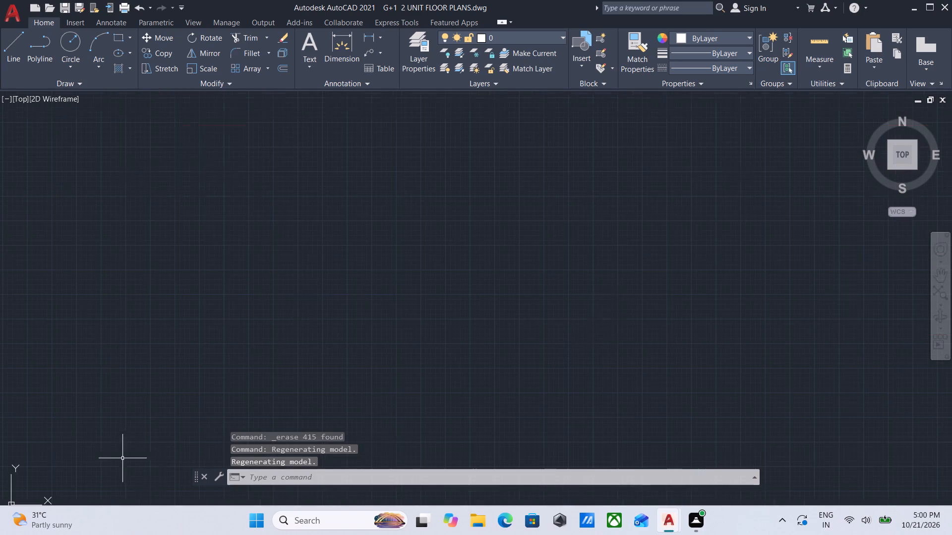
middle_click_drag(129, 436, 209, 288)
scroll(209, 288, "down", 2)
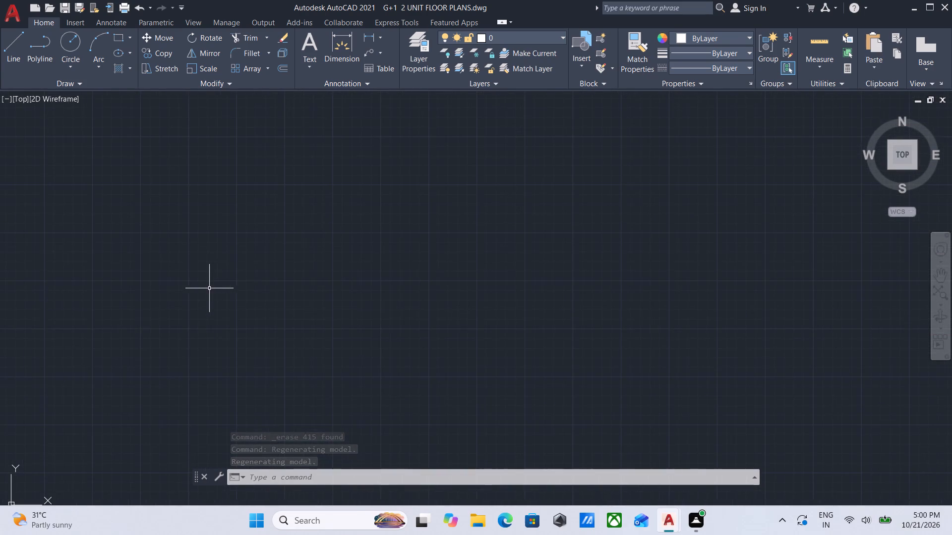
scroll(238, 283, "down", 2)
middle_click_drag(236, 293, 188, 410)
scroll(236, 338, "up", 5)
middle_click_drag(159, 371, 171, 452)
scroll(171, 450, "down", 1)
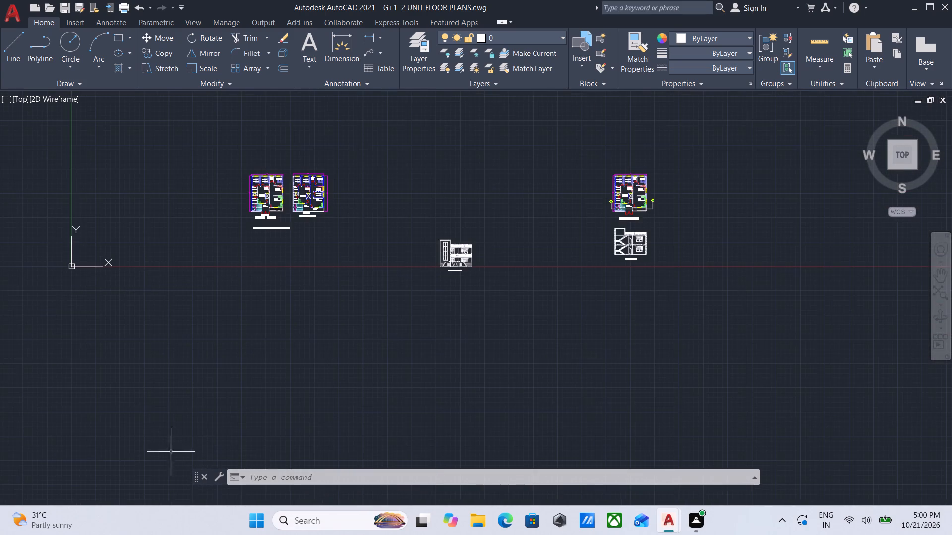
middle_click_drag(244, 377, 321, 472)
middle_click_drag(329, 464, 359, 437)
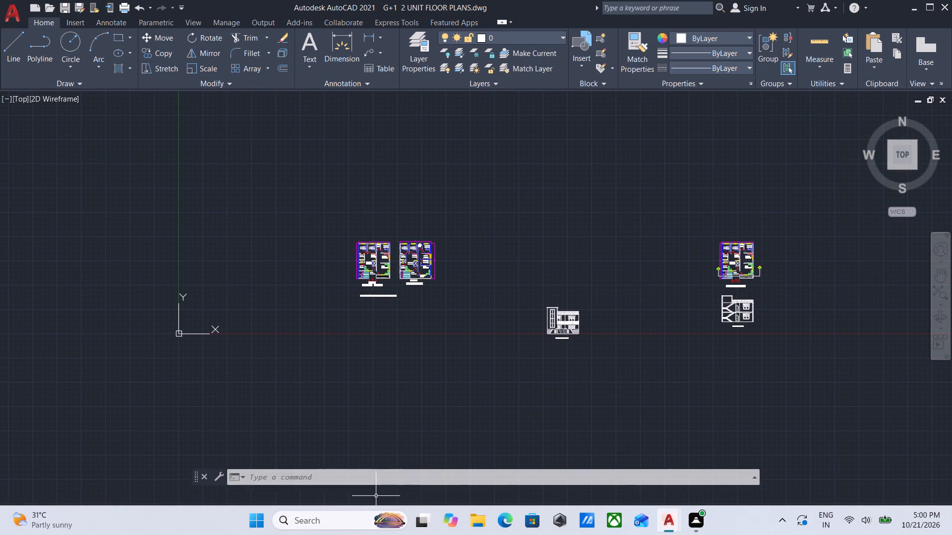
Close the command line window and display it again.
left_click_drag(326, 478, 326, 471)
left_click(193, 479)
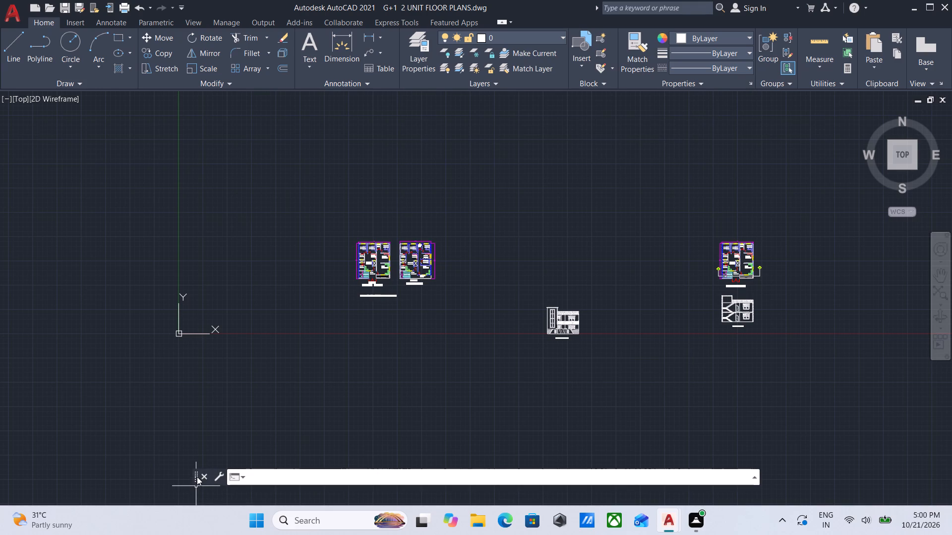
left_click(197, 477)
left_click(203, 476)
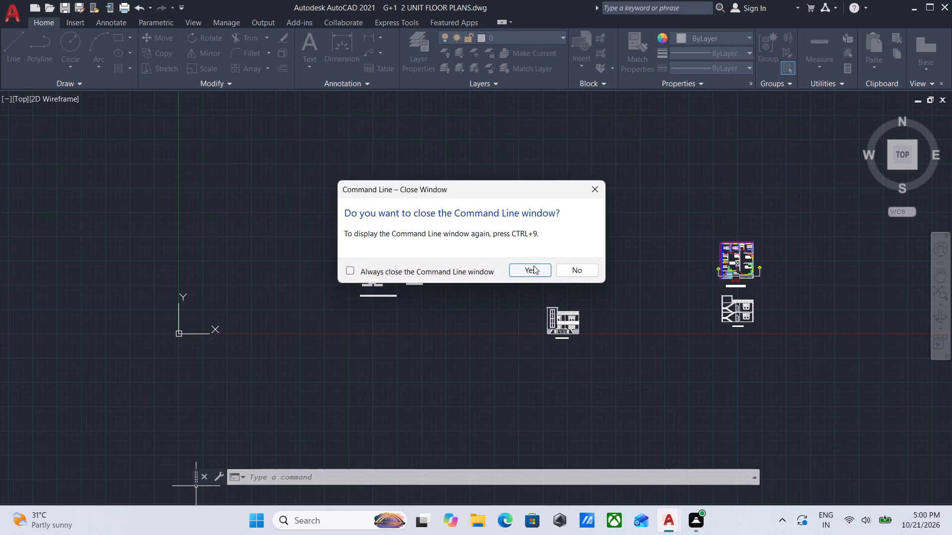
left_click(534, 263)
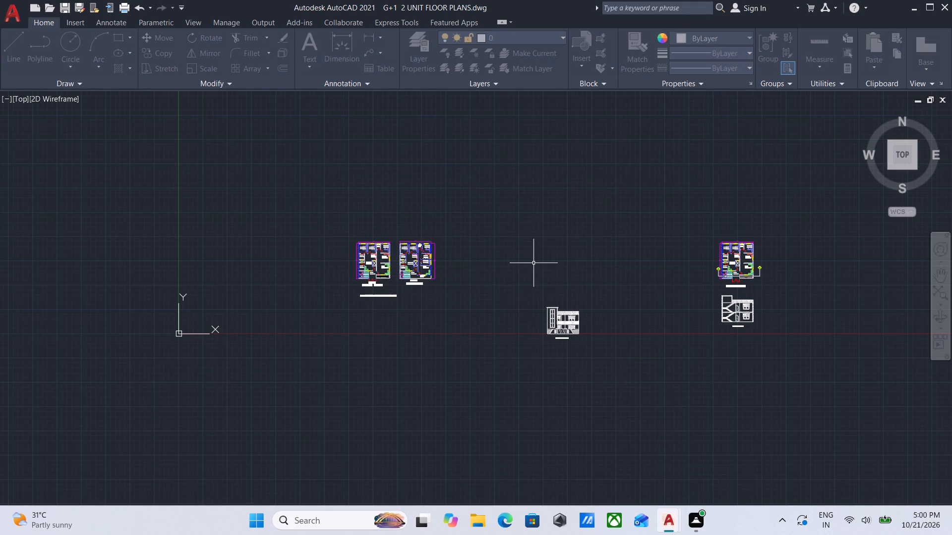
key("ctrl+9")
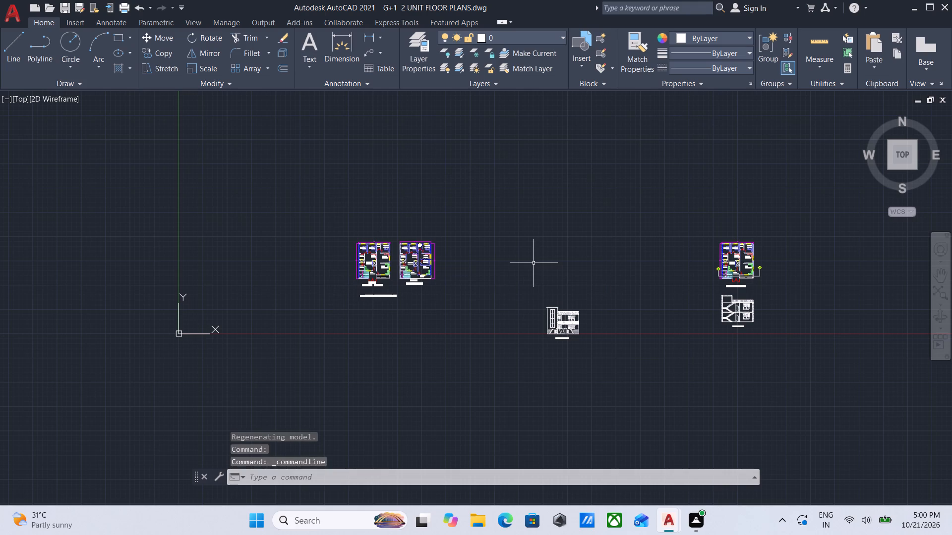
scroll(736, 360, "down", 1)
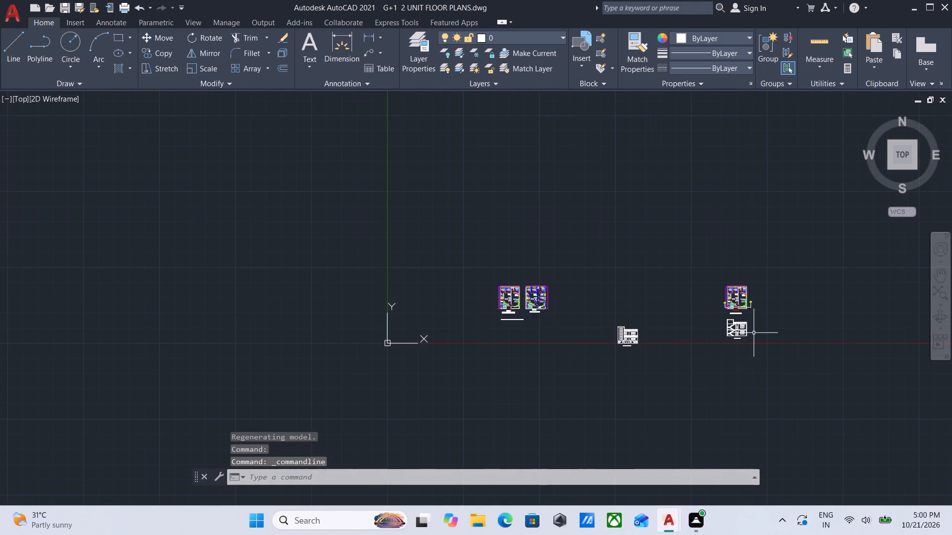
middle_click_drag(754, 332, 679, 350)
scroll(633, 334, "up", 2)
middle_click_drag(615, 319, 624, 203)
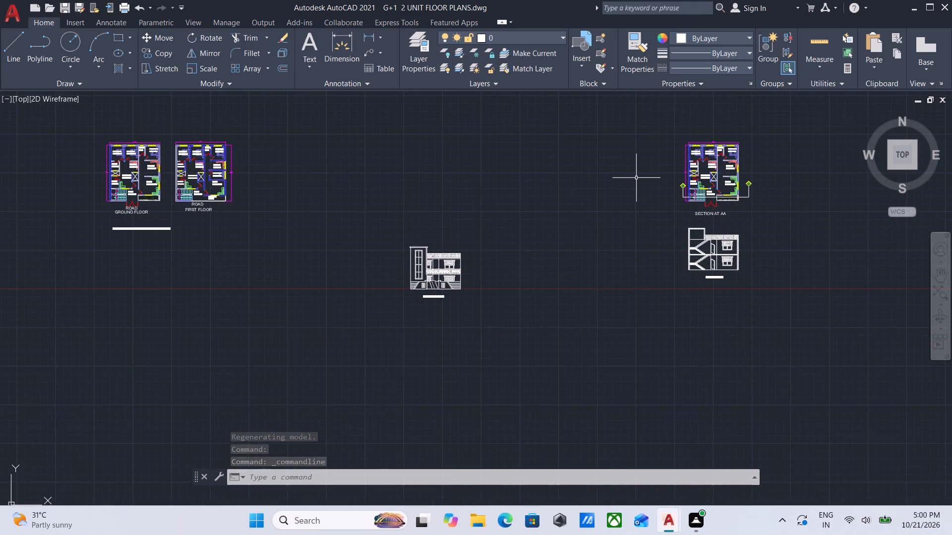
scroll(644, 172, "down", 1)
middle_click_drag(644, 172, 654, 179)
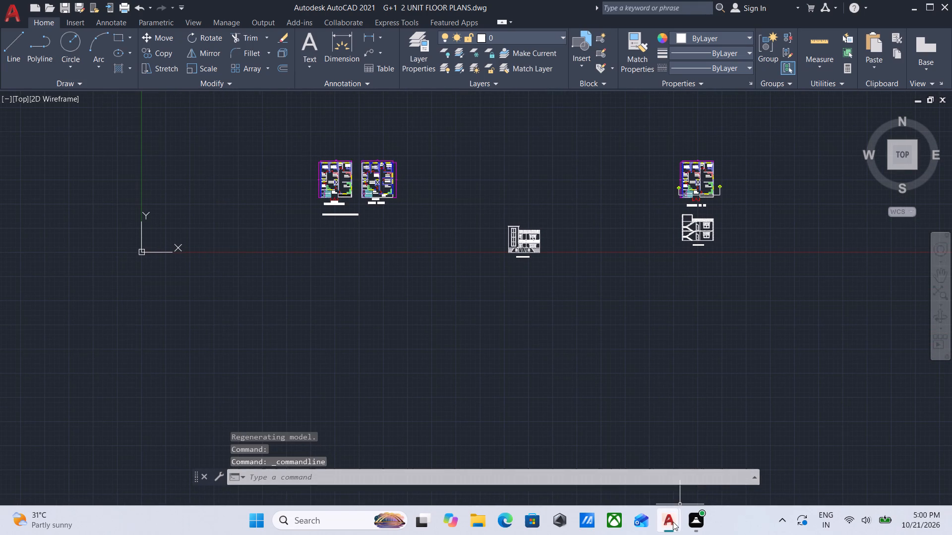
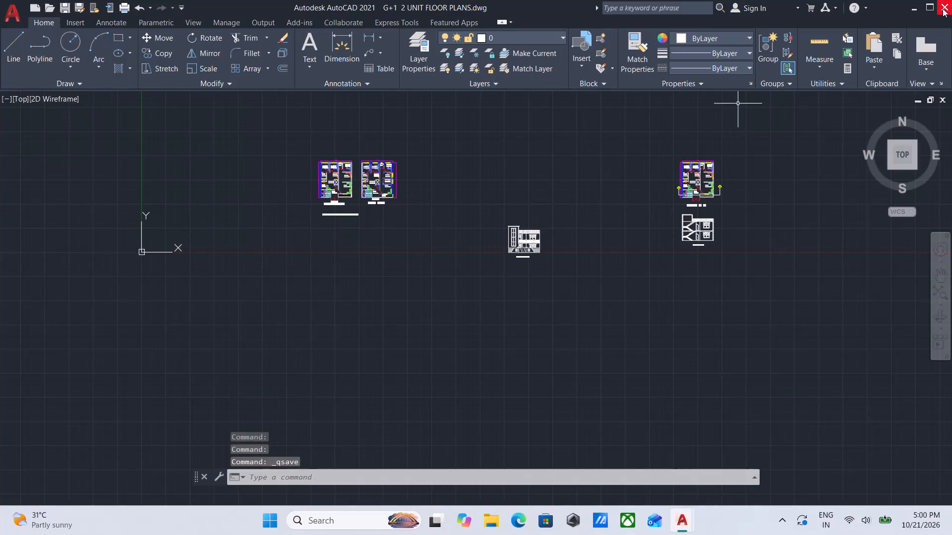
Quit AutoCAD, discarding the changes to Autocad Blocks.dwg.
left_click(943, 8)
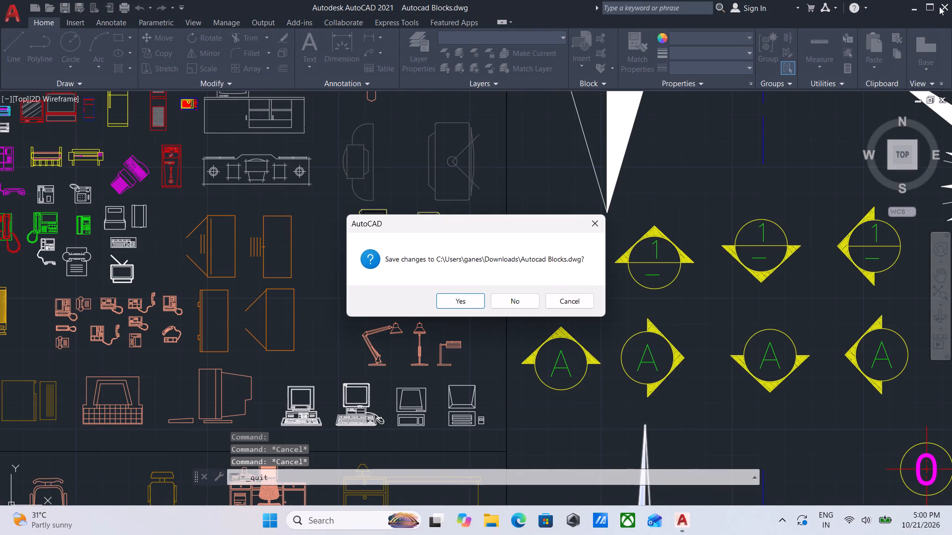
left_click(535, 297)
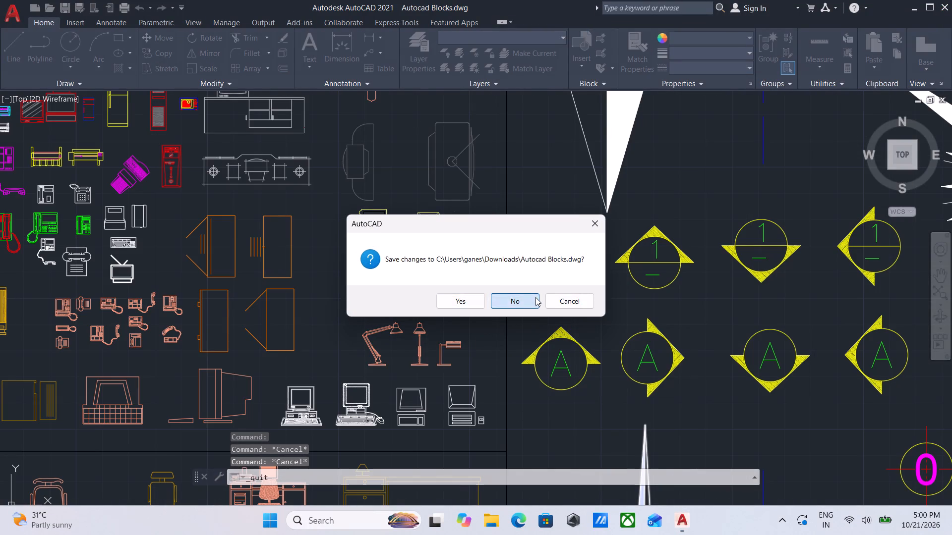
scroll(554, 277, "down", 2)
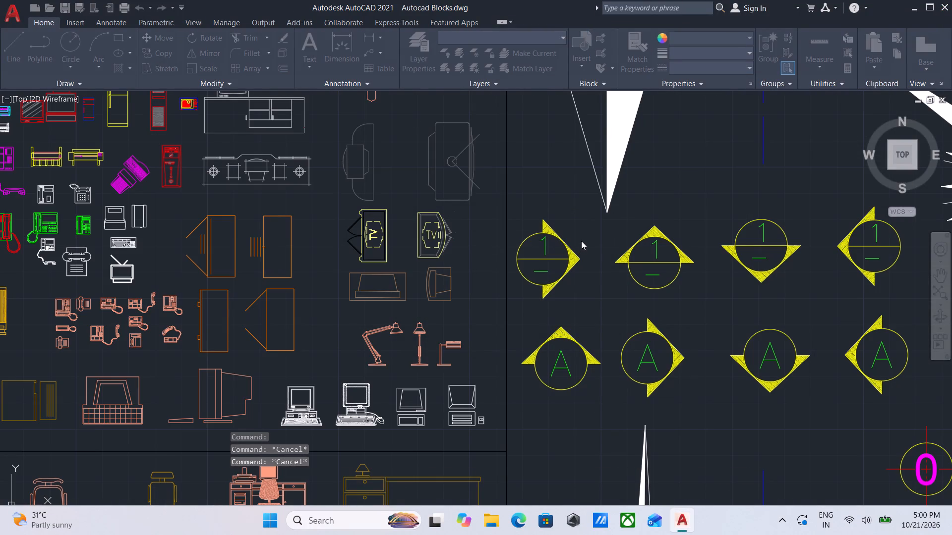
scroll(523, 243, "down", 1)
scroll(452, 255, "down", 1)
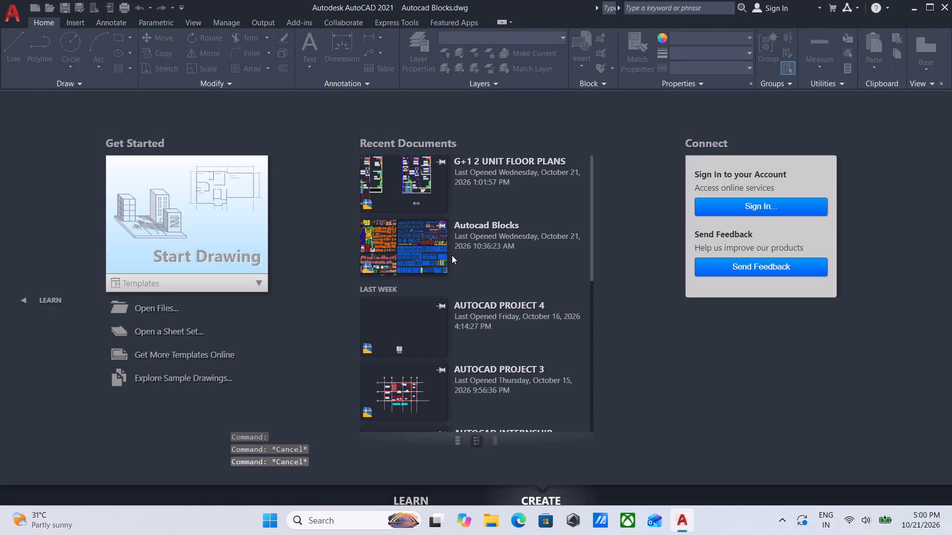
middle_click_drag(452, 256, 476, 325)
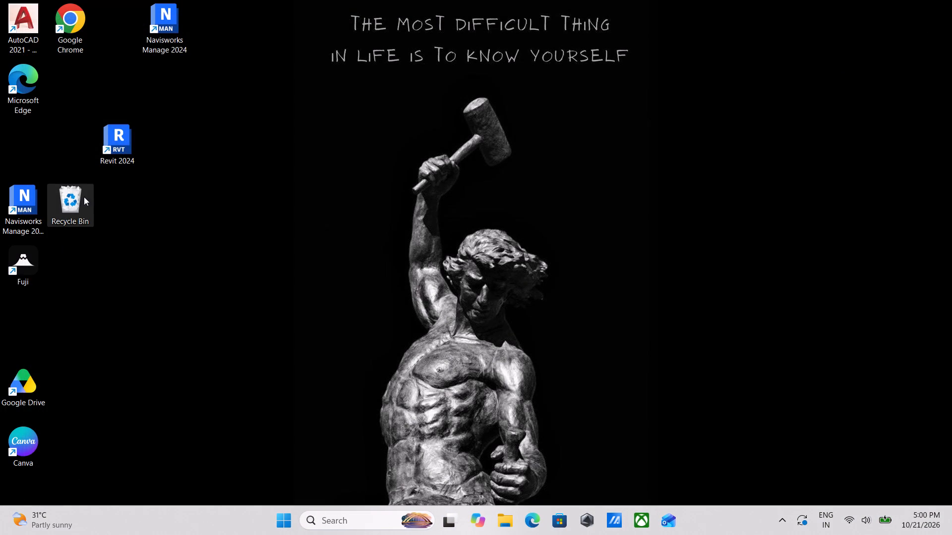
Launch the Fuji application from the desktop.
double_click(29, 265)
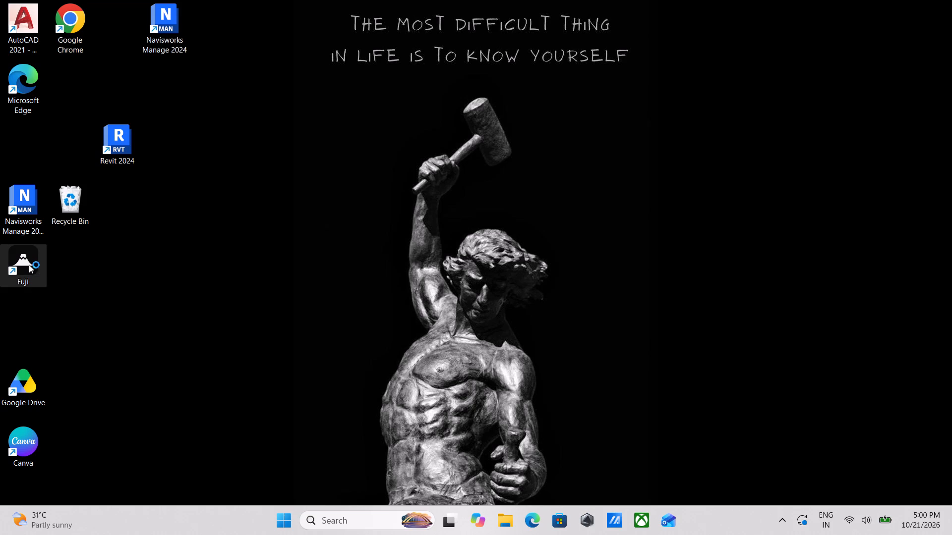